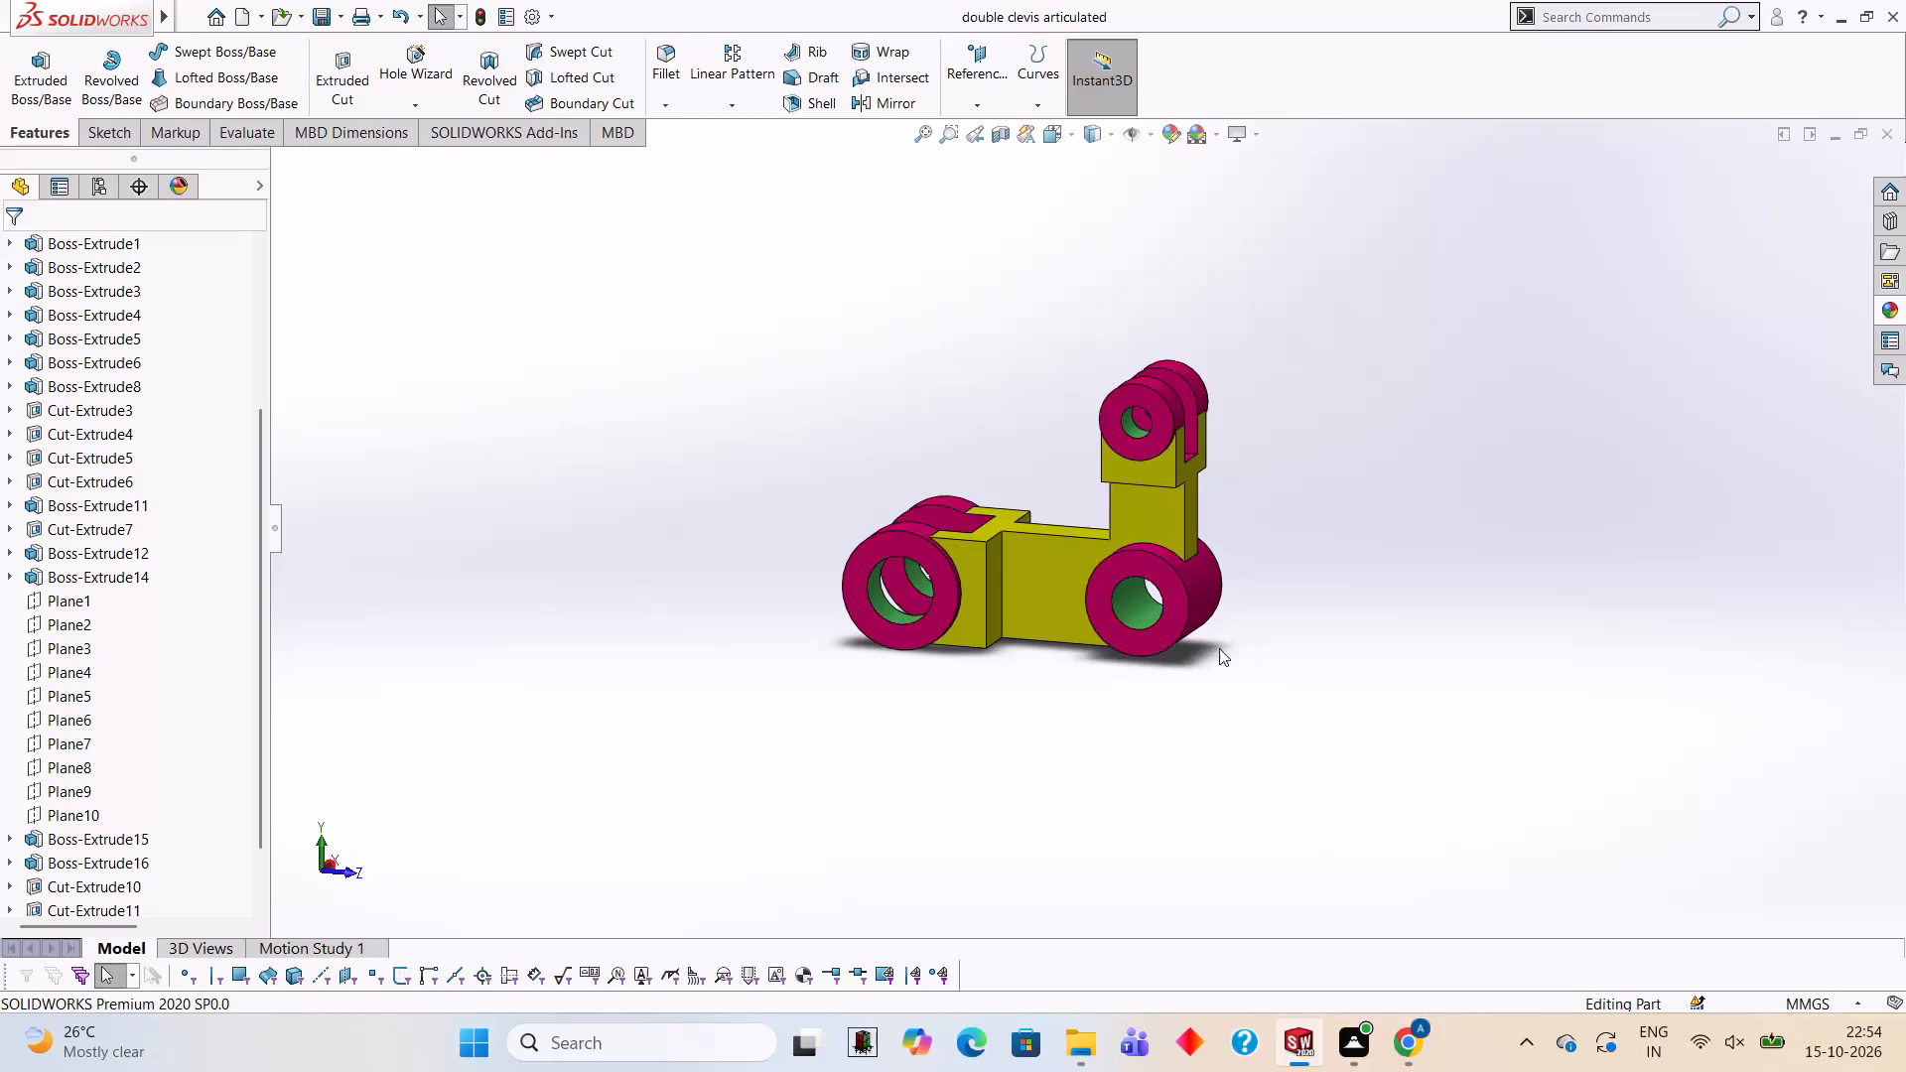
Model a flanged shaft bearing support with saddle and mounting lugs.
Close the double clevis articulated part.
{"action": "scroll", "coordinate": [1109, 481], "scroll_direction": "down", "scroll_amount": 2}
{"action": "scroll", "coordinate": [1103, 456], "scroll_direction": "up", "scroll_amount": 2}
{"action": "scroll", "coordinate": [1103, 456], "scroll_direction": "down", "scroll_amount": 2}
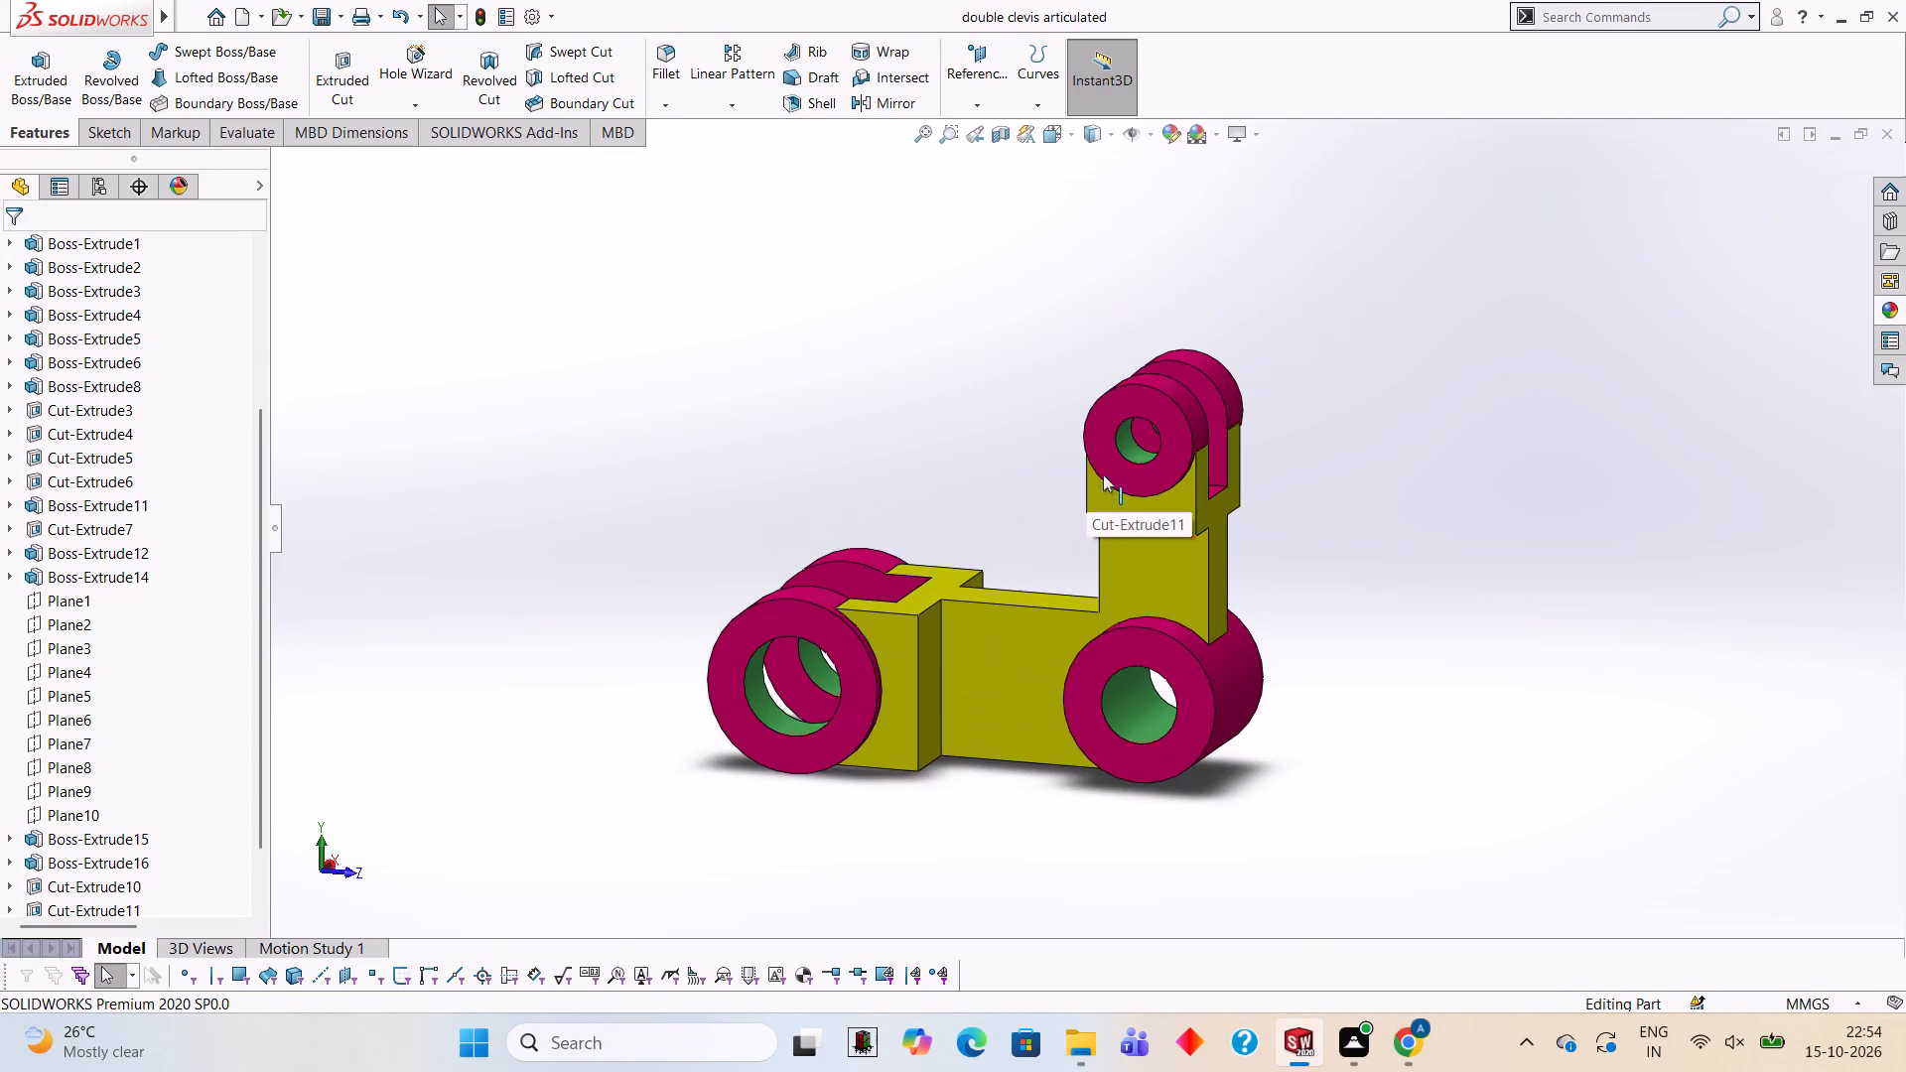
{"action": "scroll", "coordinate": [1102, 487], "scroll_direction": "down", "scroll_amount": 2}
{"action": "scroll", "coordinate": [1120, 465], "scroll_direction": "up", "scroll_amount": 4}
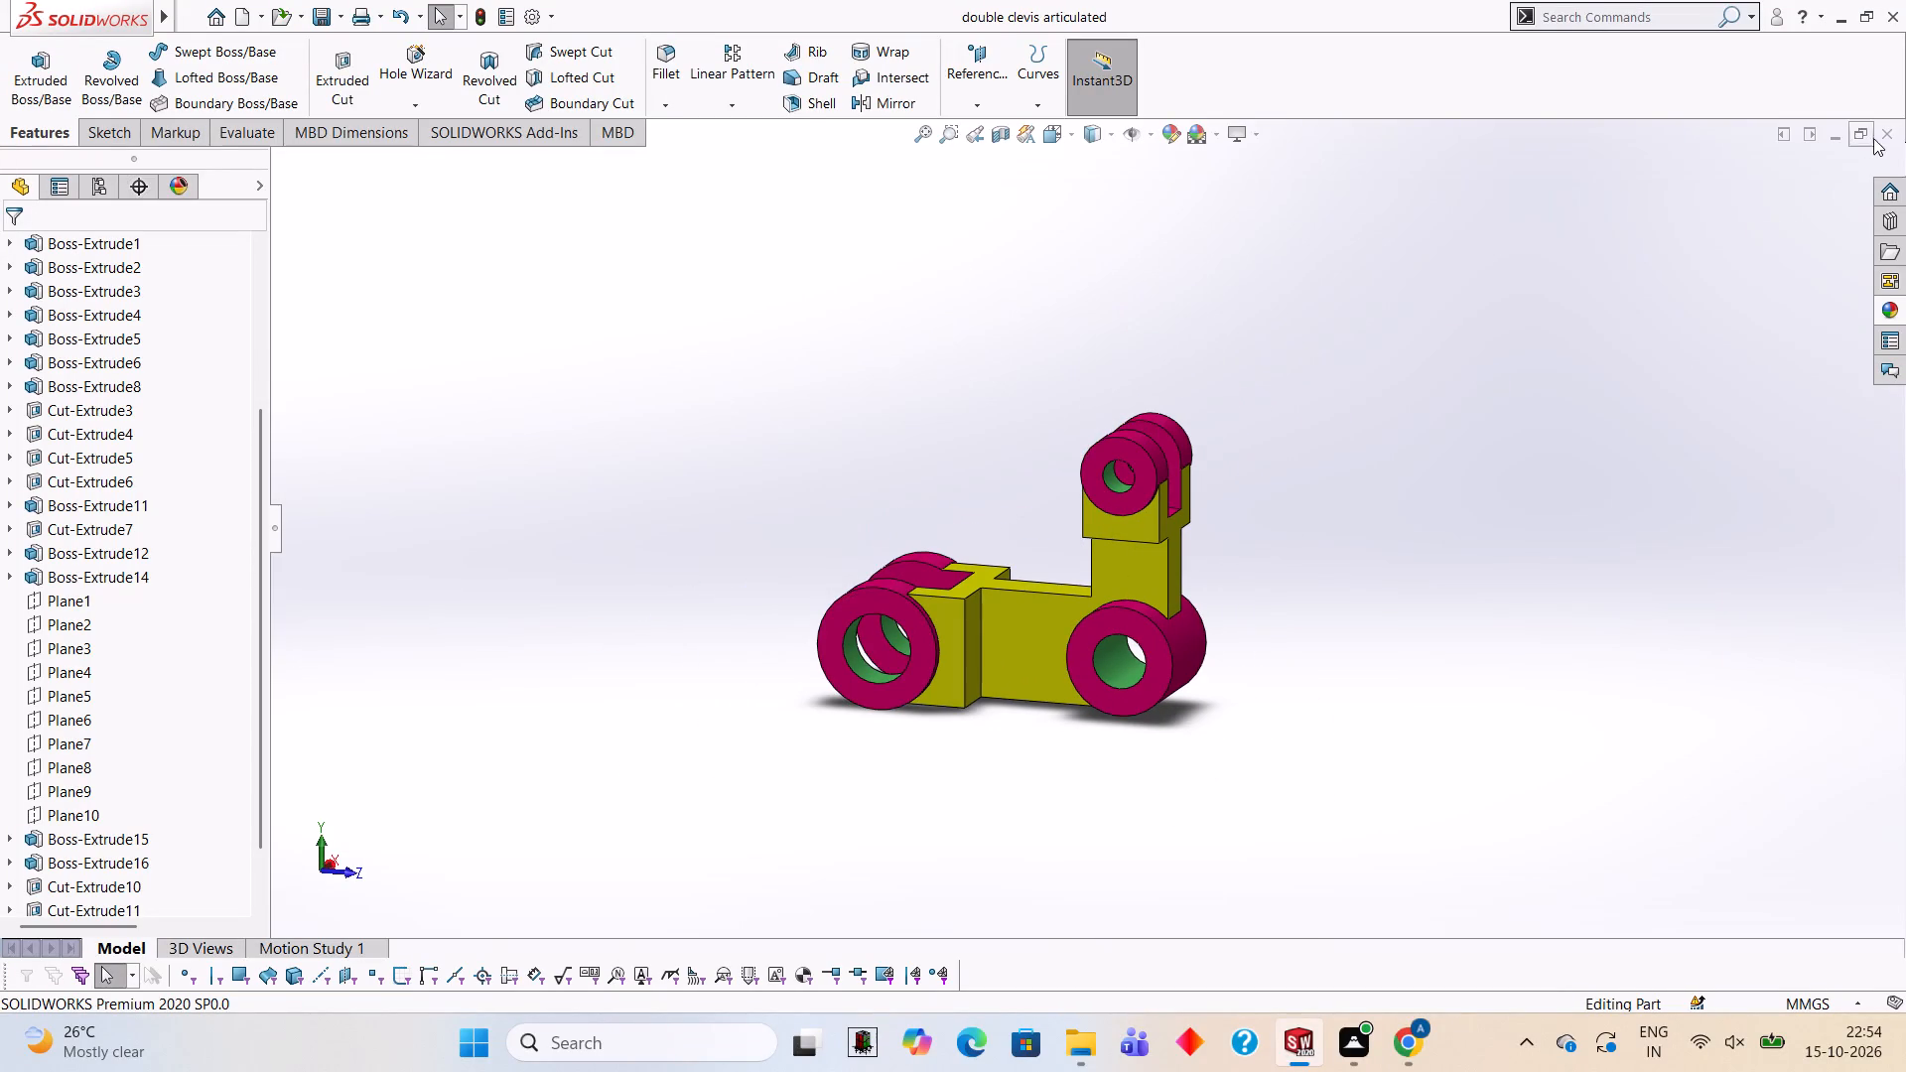
{"action": "left_click", "coordinate": [1876, 139]}
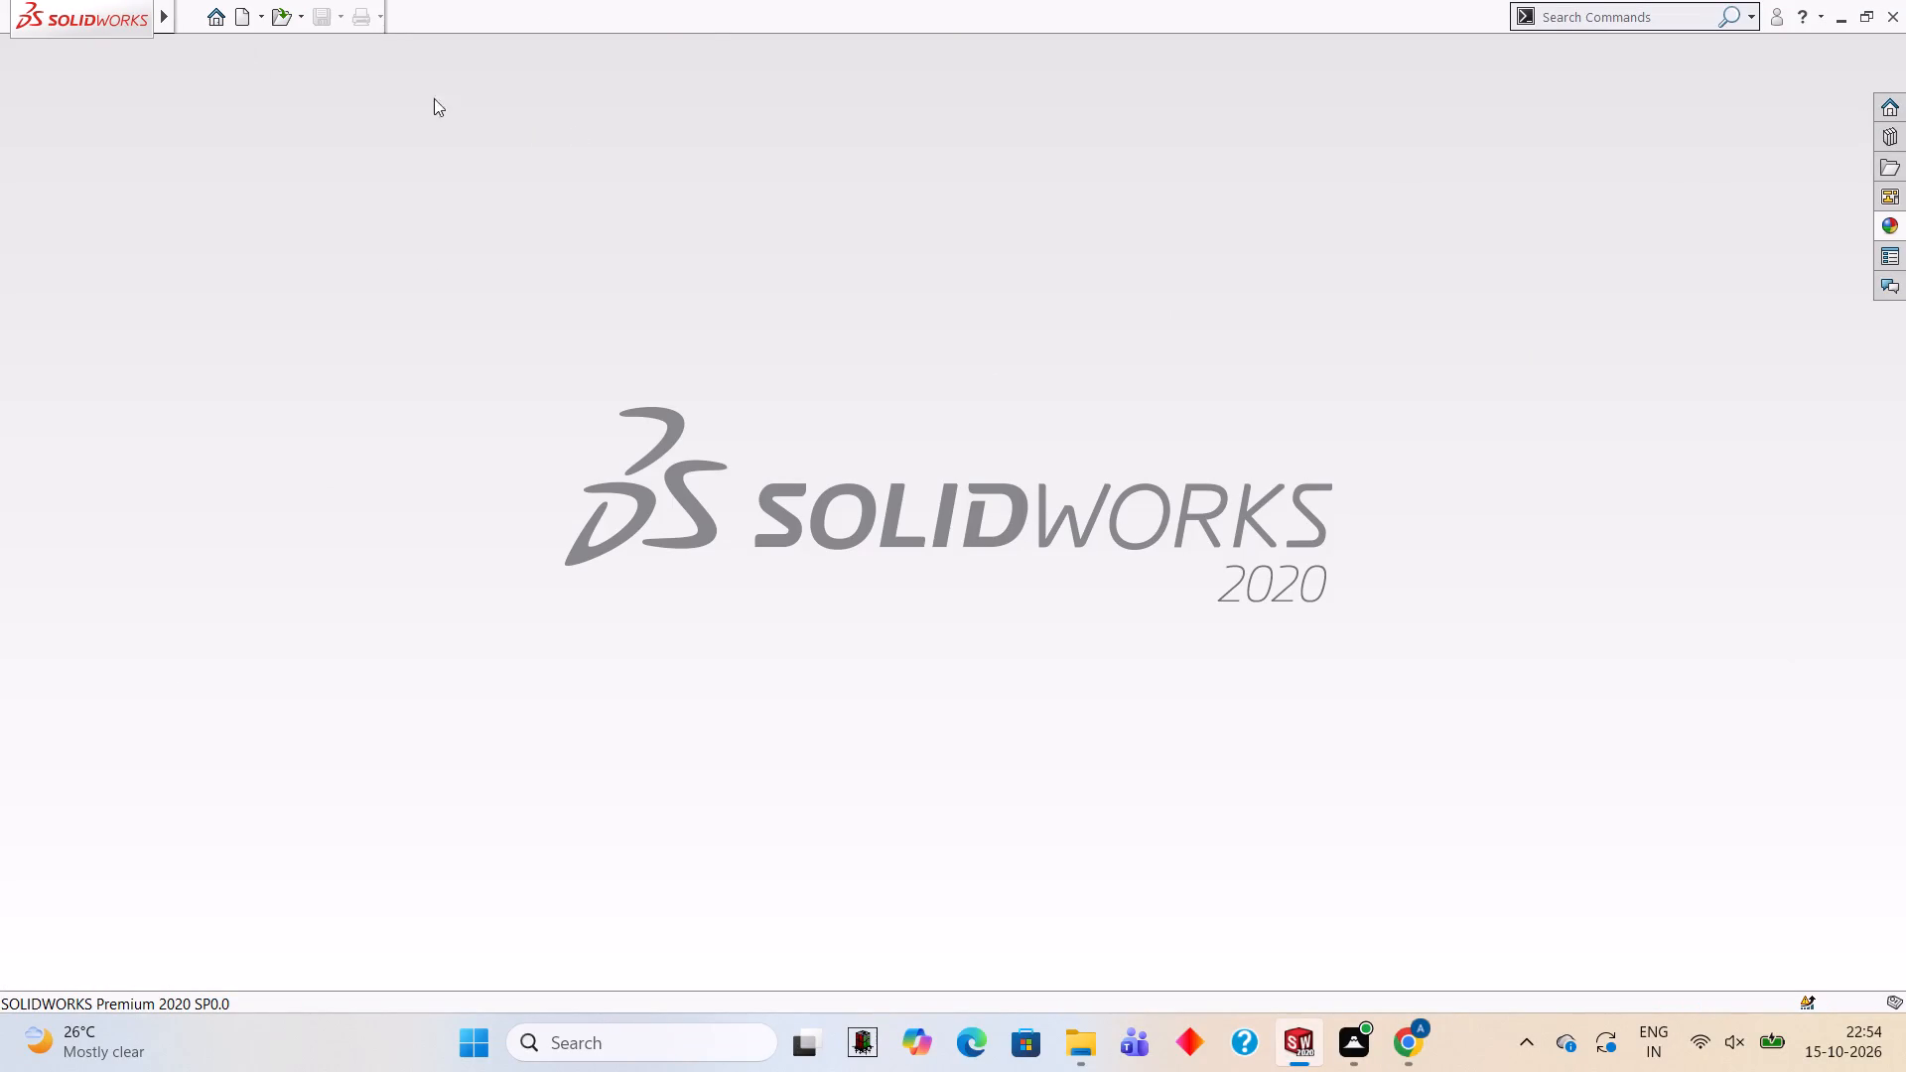
Create a new part document.
{"action": "left_click", "coordinate": [726, 14]}
{"action": "left_click", "coordinate": [247, 6]}
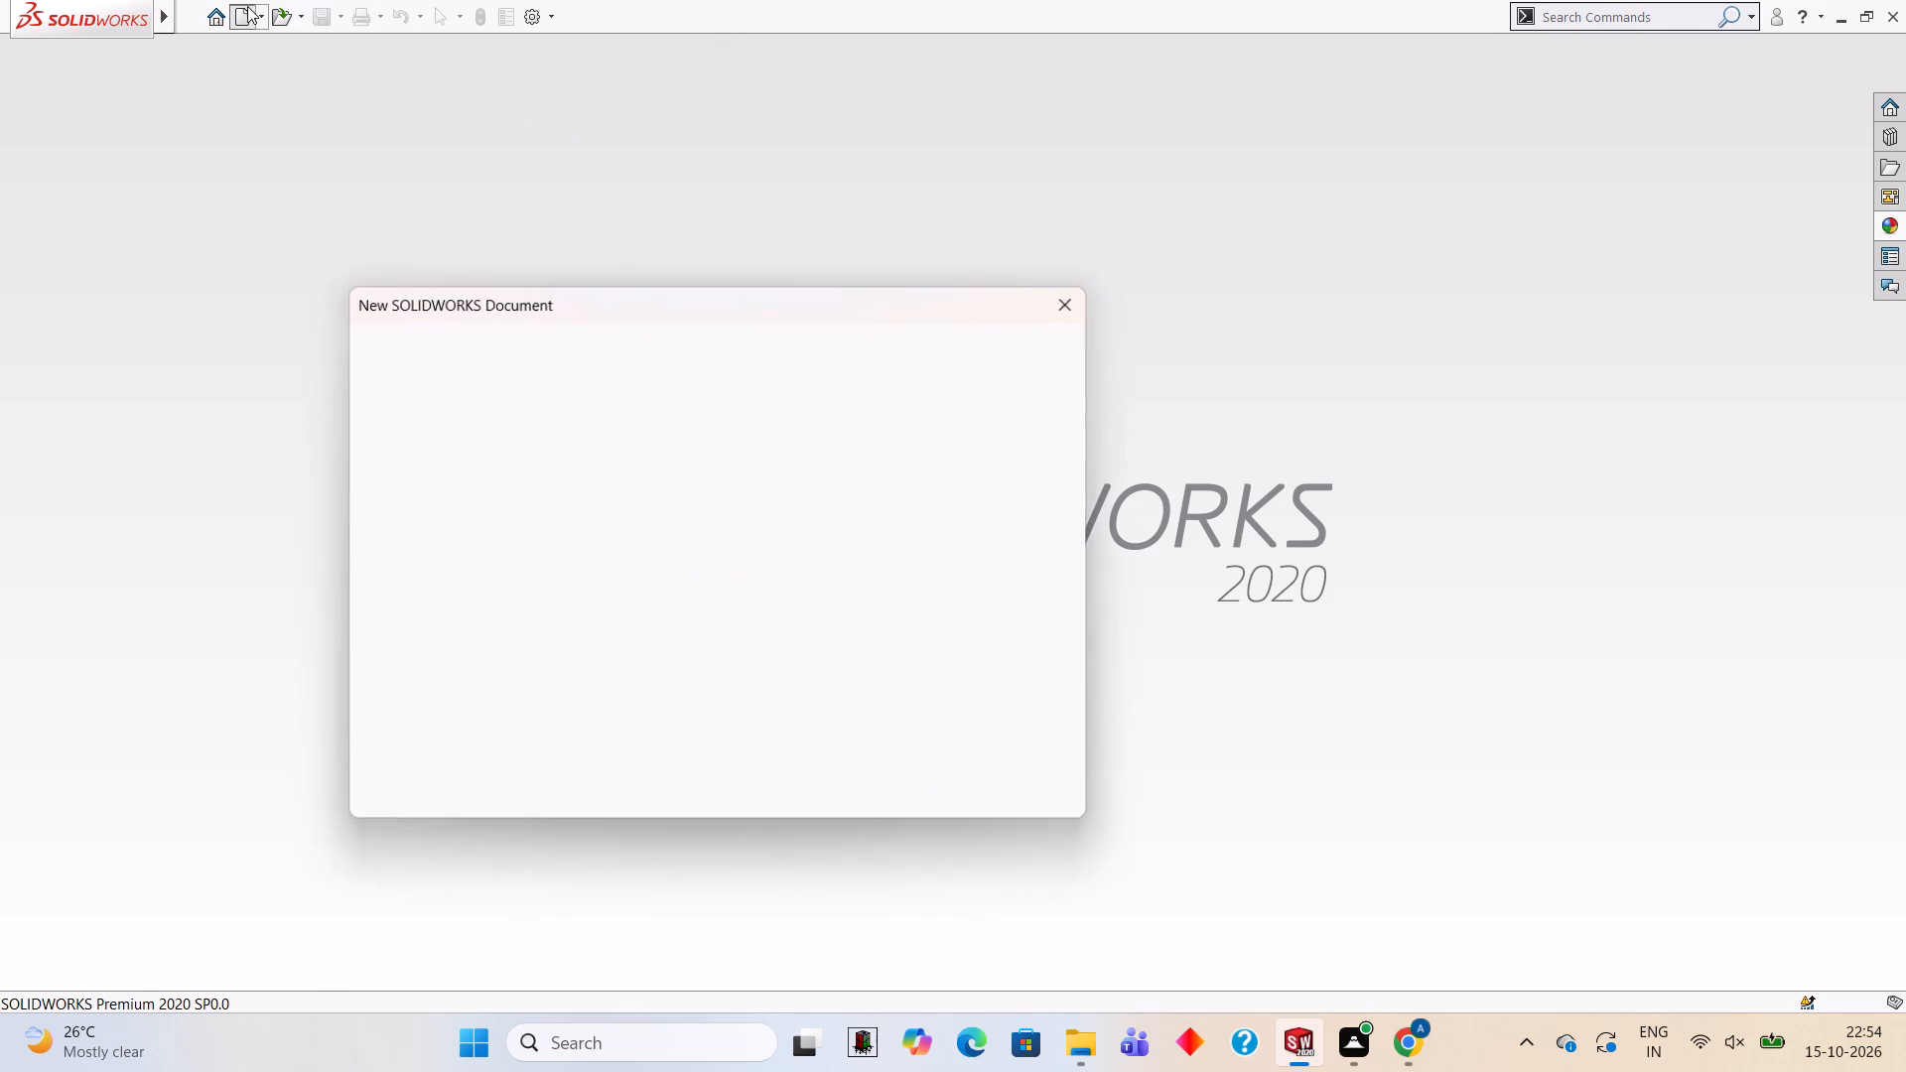
{"action": "left_click", "coordinate": [816, 765]}
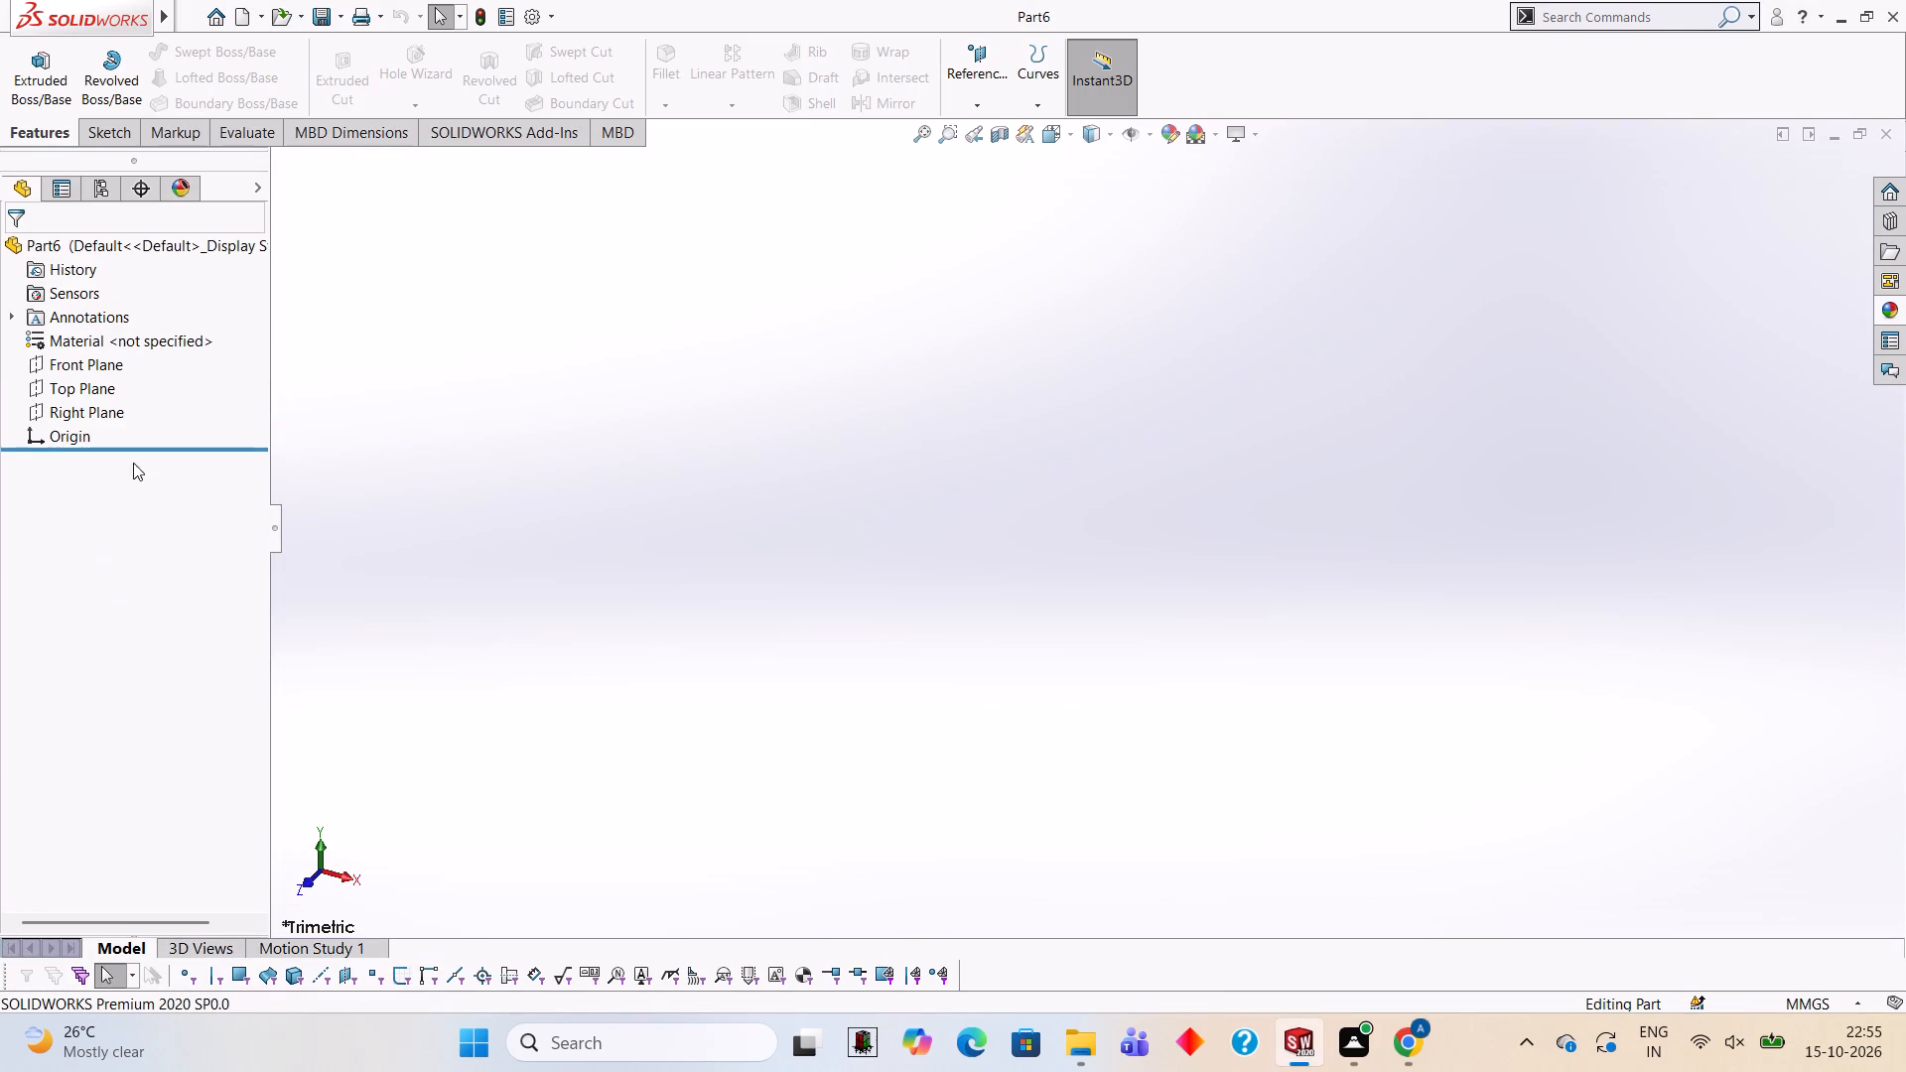
Start a sketch on the Front Plane and draw a 120 mm diameter circle centred on the origin.
{"action": "left_click", "coordinate": [68, 364]}
{"action": "left_click", "coordinate": [90, 342]}
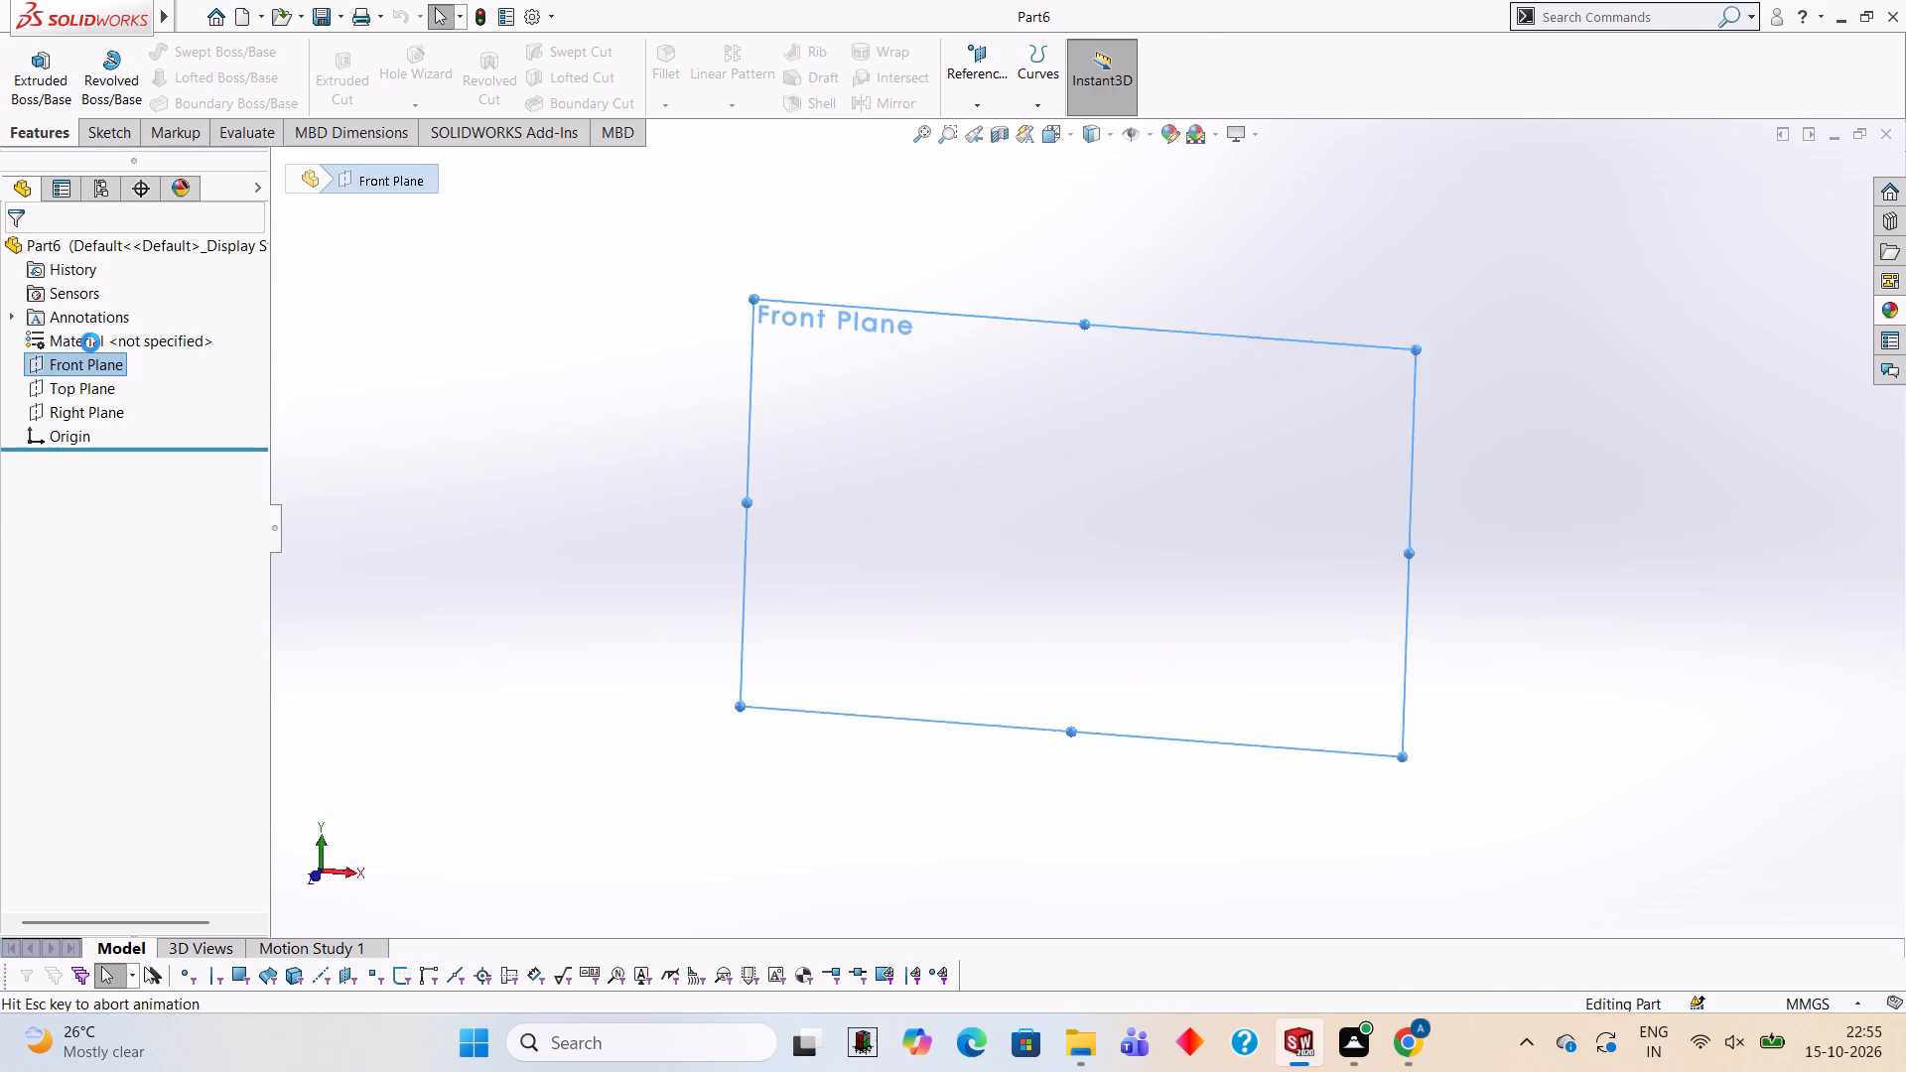
{"action": "left_click", "coordinate": [936, 466]}
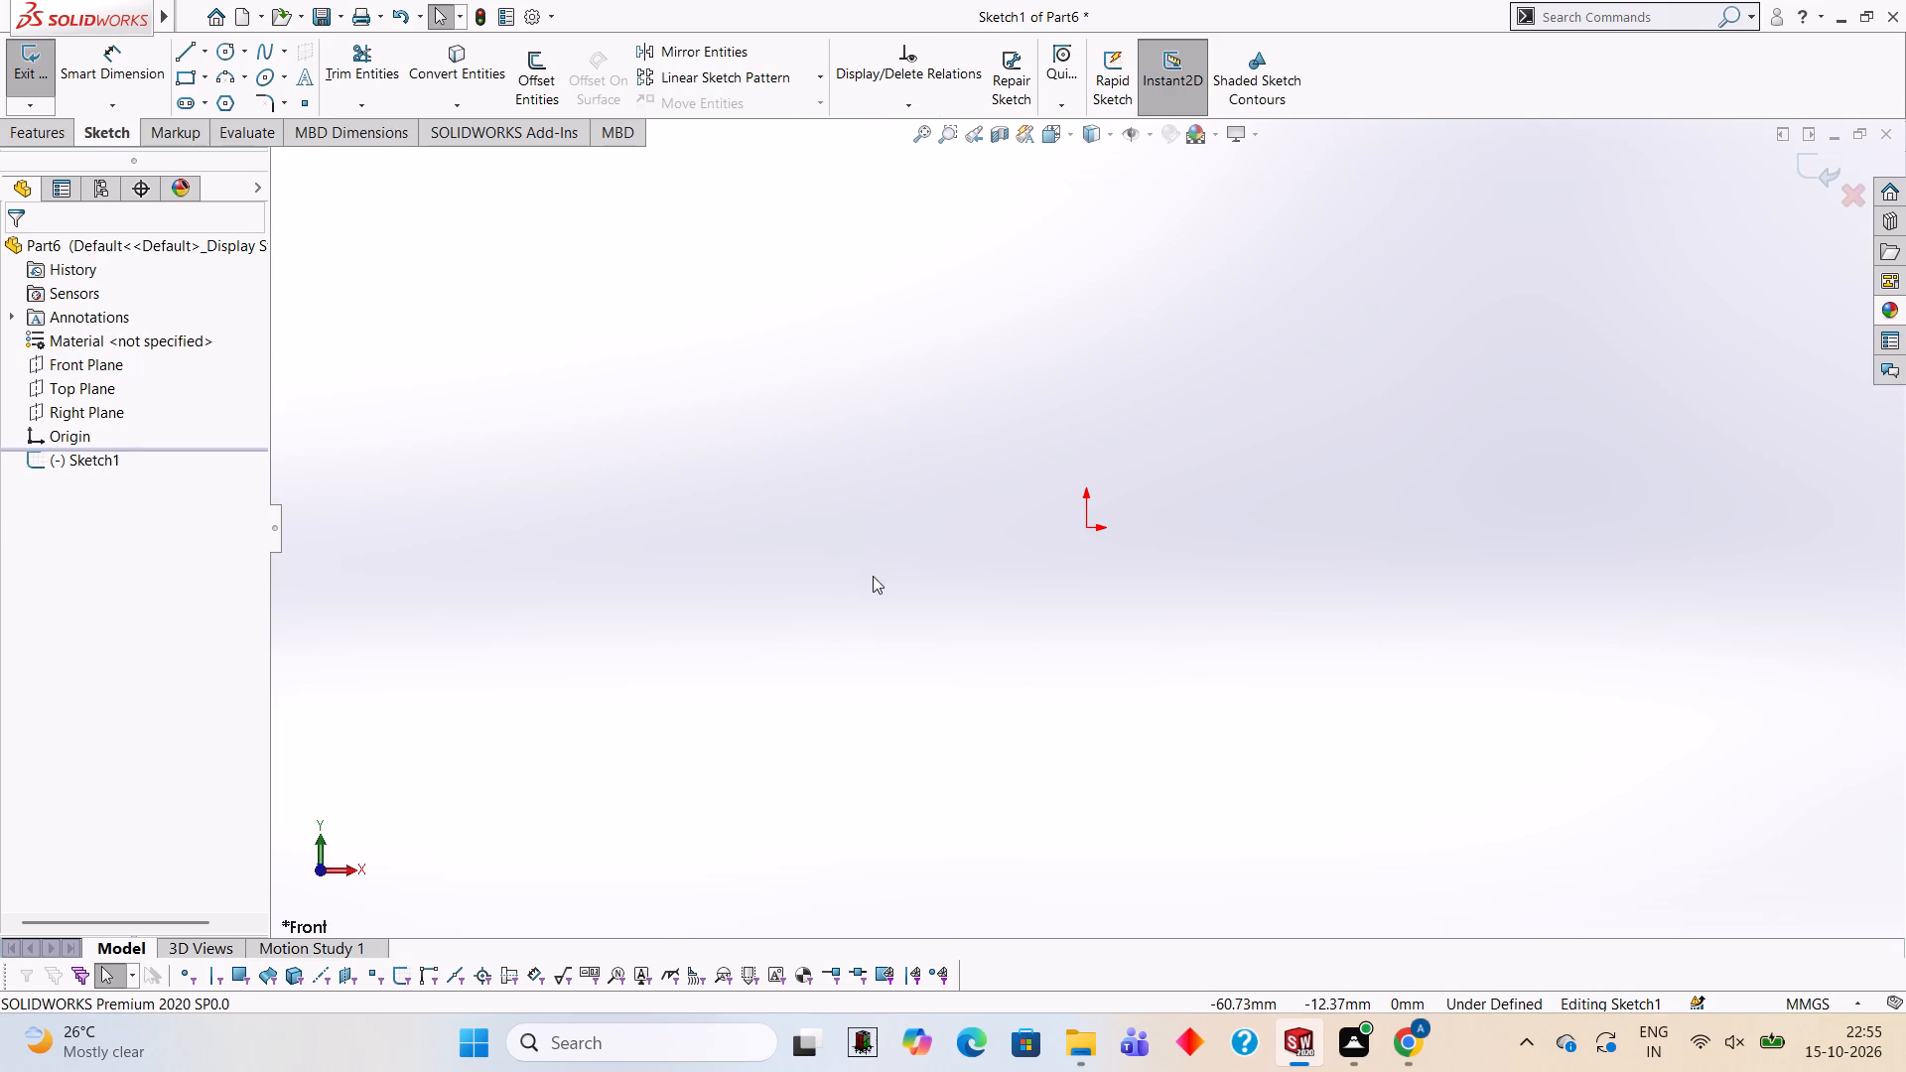
{"action": "left_click", "coordinate": [223, 55]}
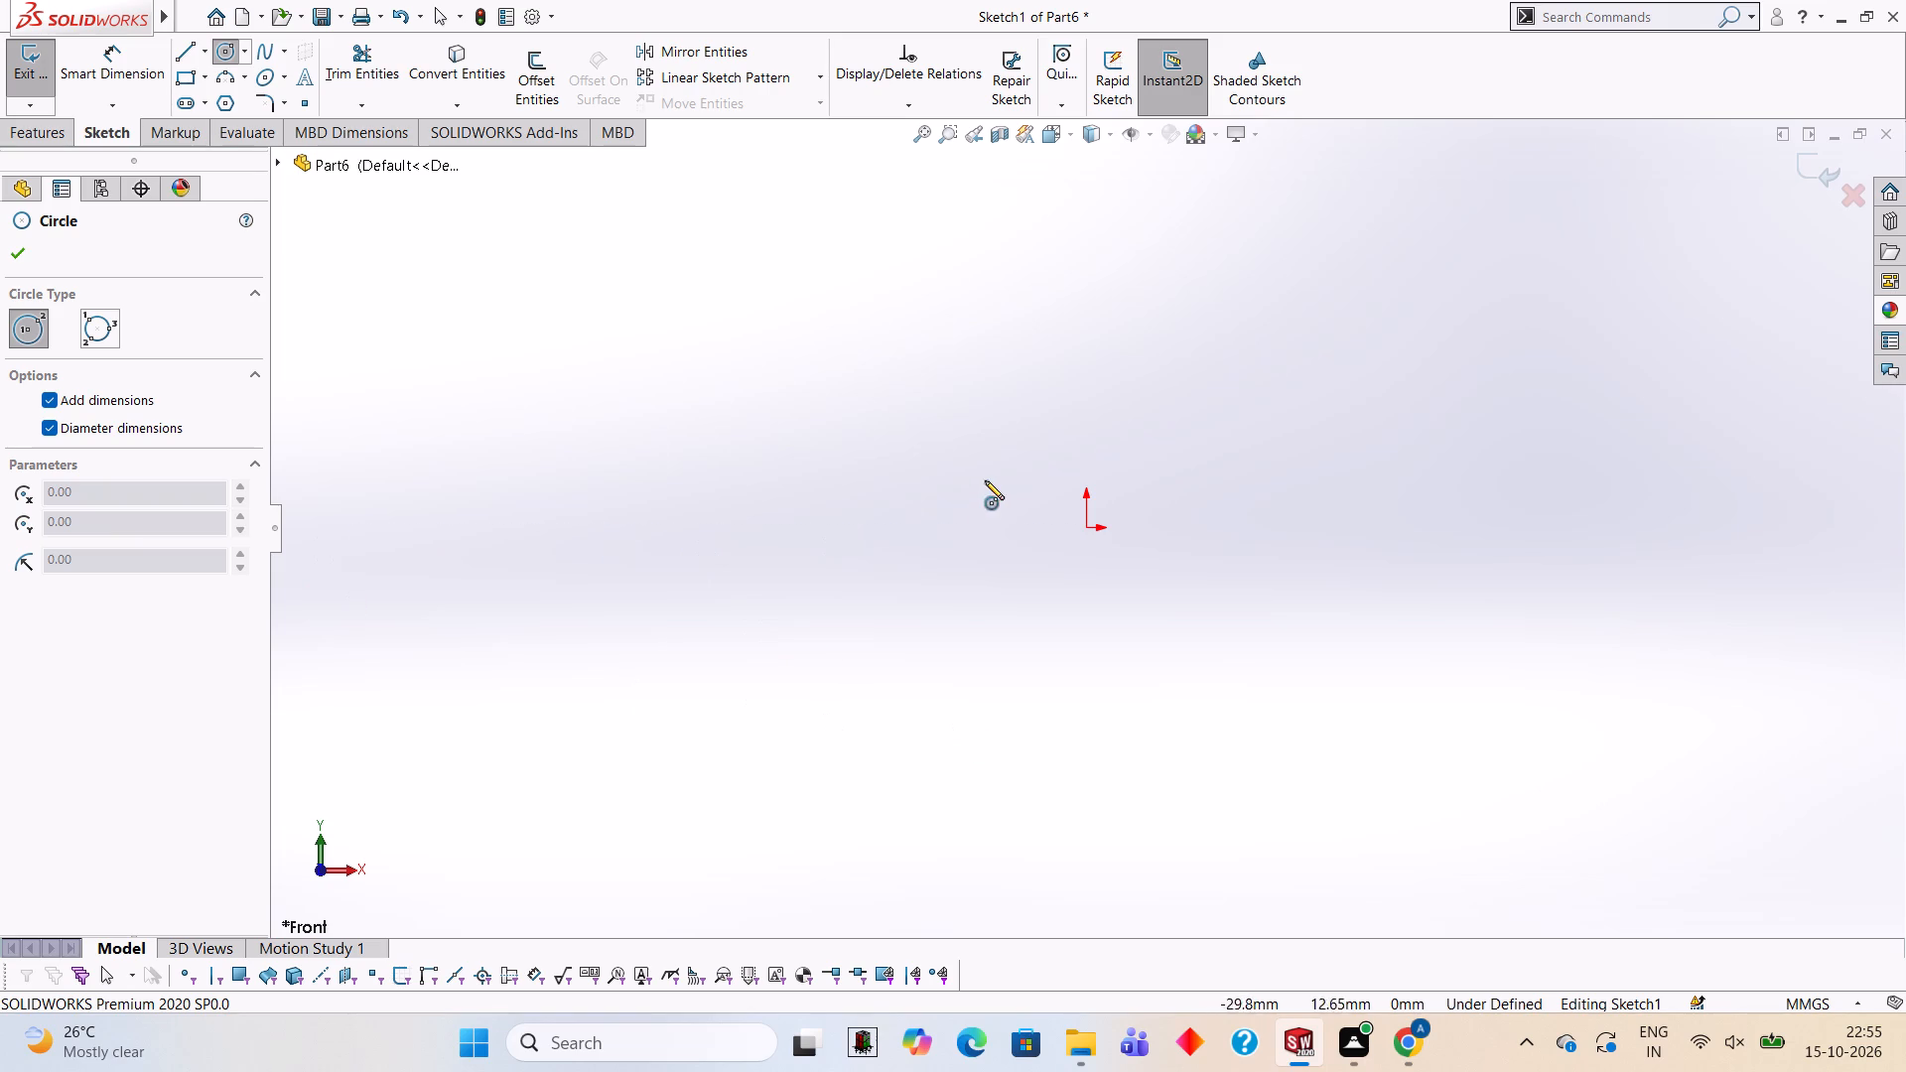
{"action": "left_click", "coordinate": [1085, 526]}
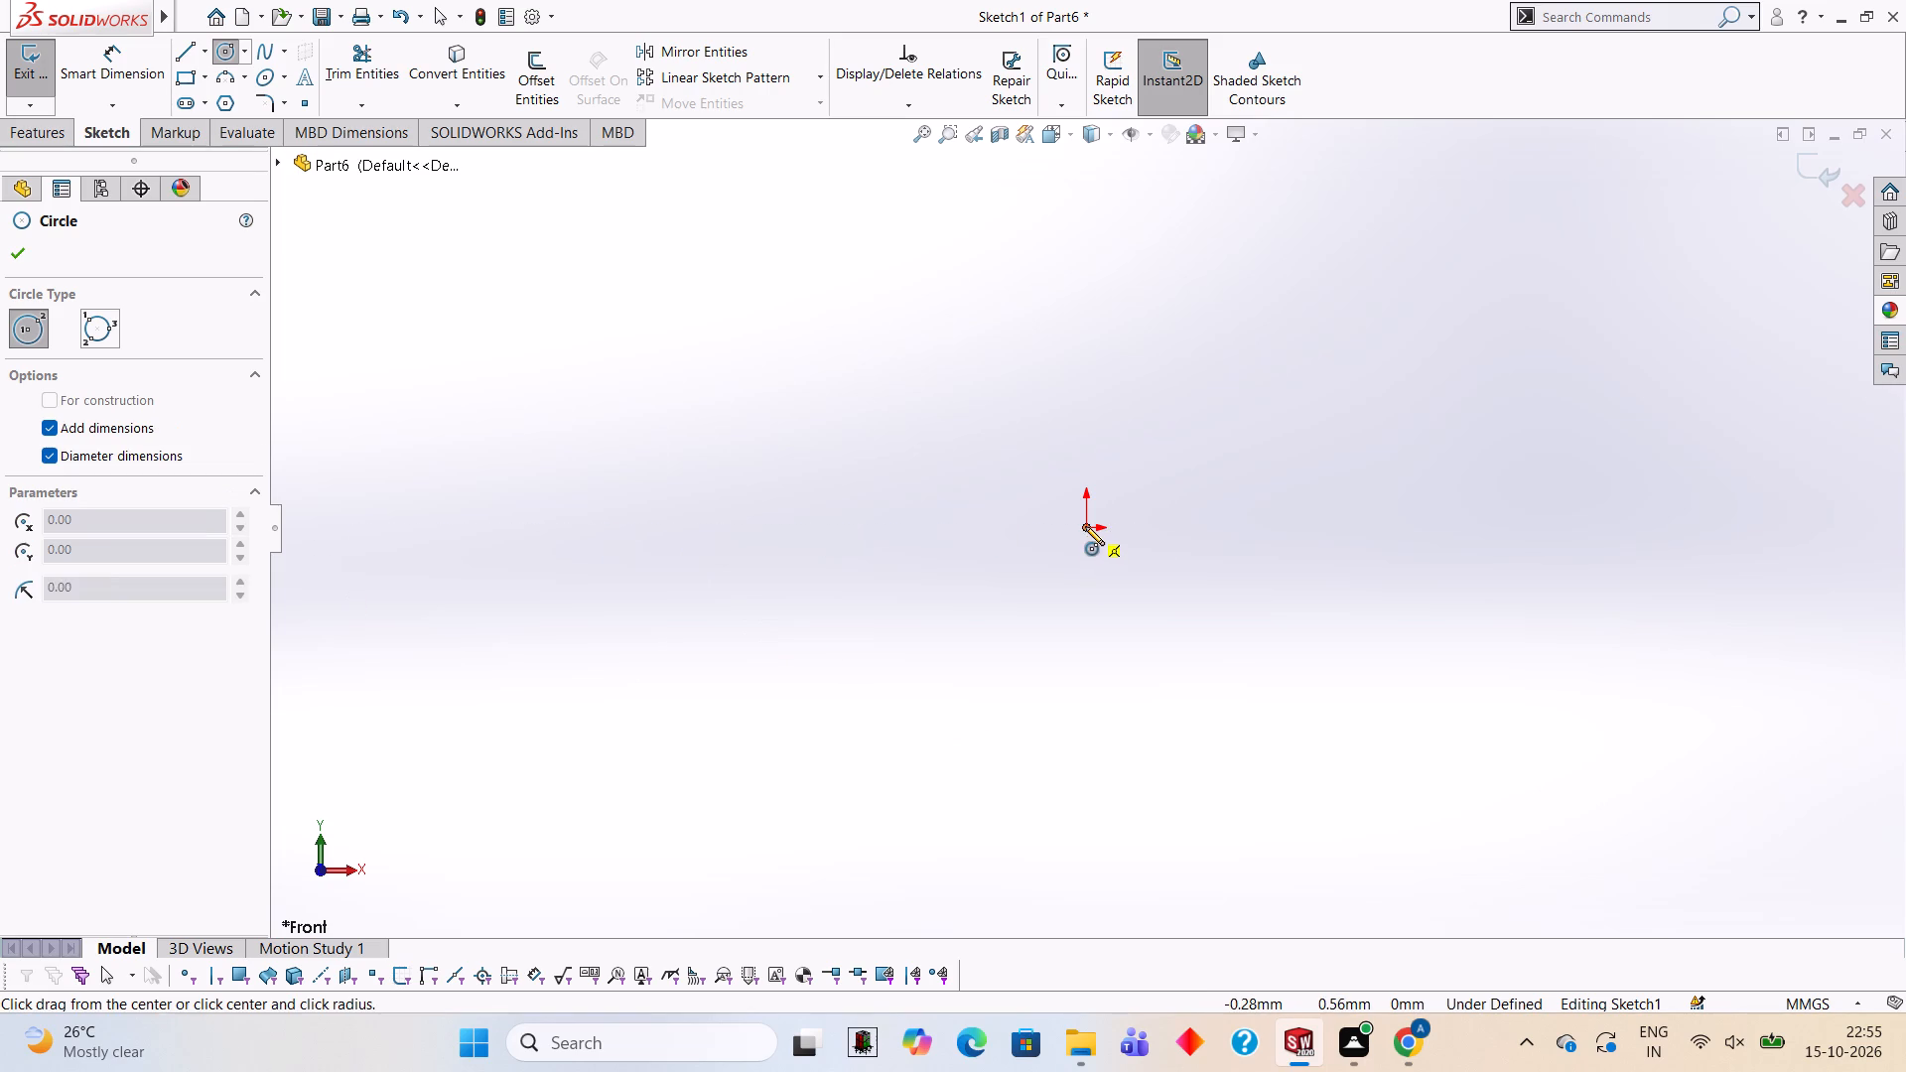
{"action": "type", "text": "120."}
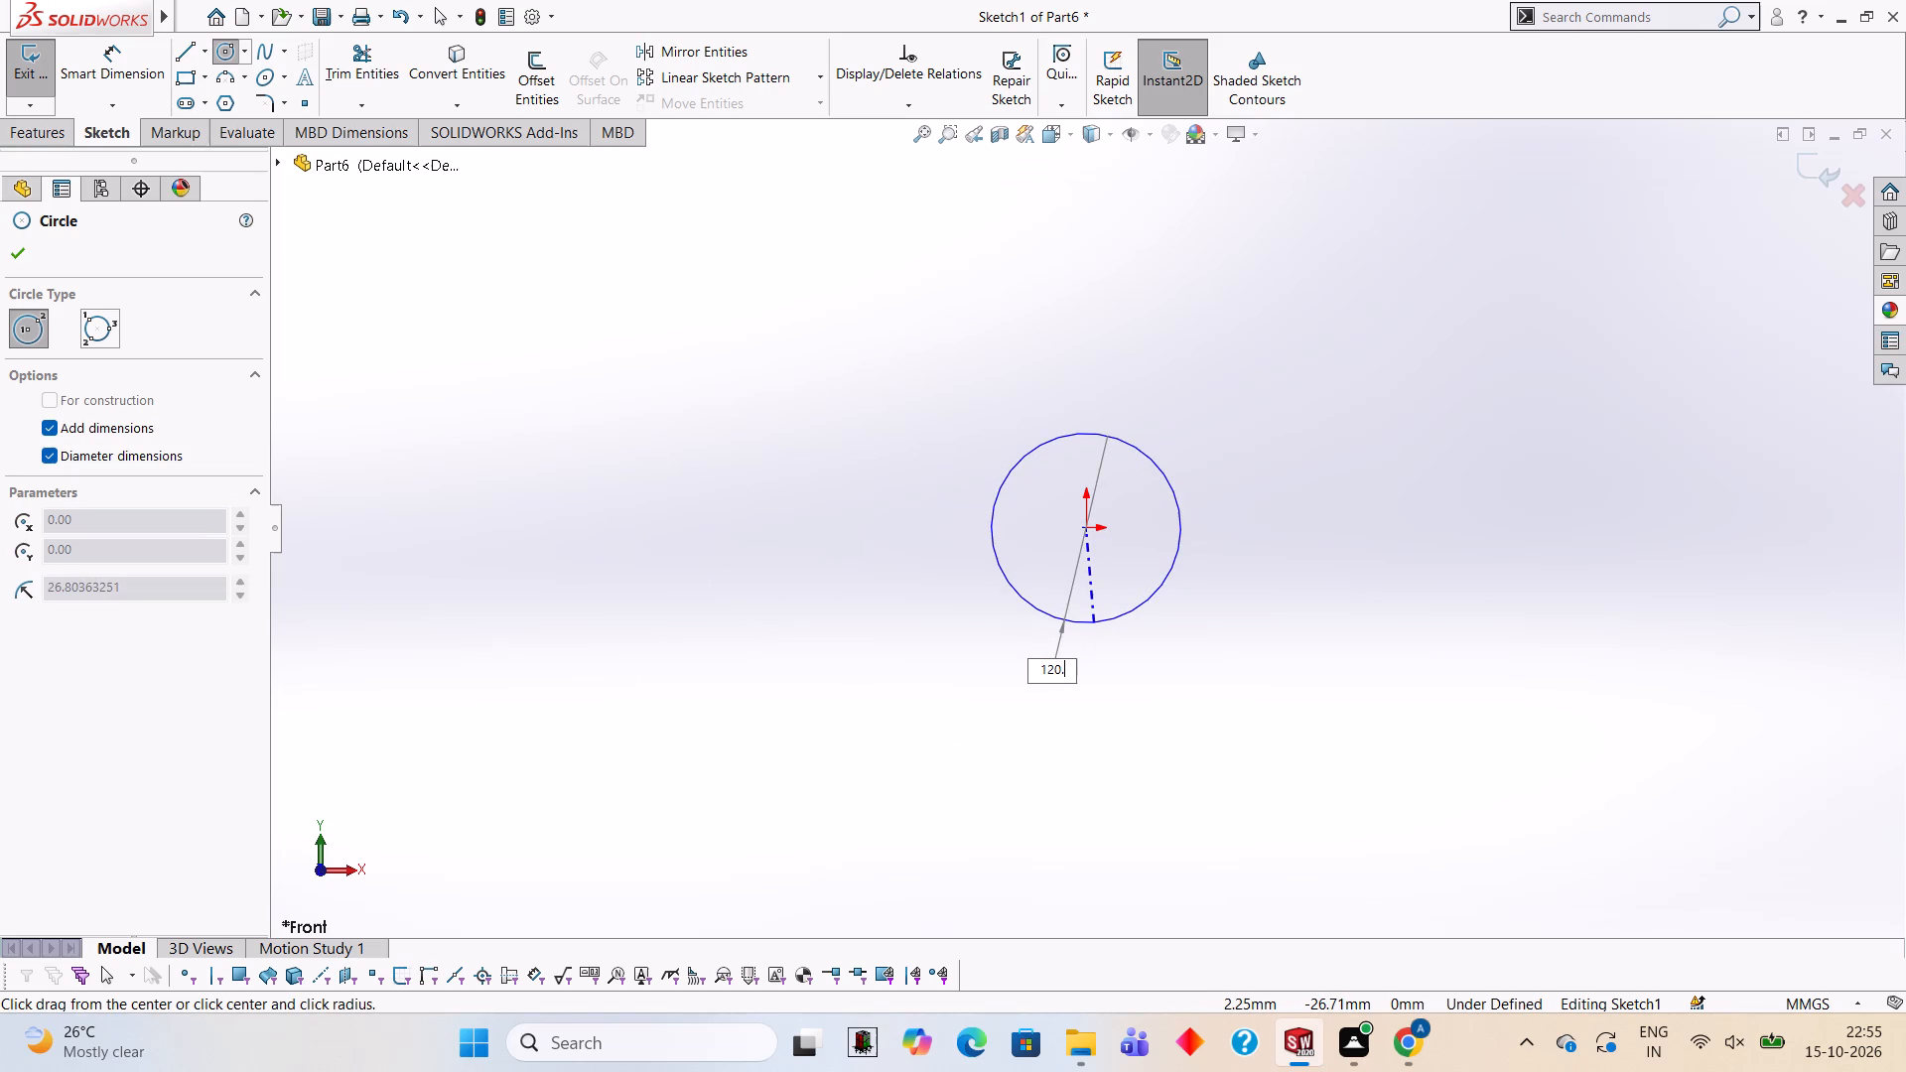
{"action": "key", "text": "BackSpace"}
{"action": "key", "text": "Return"}
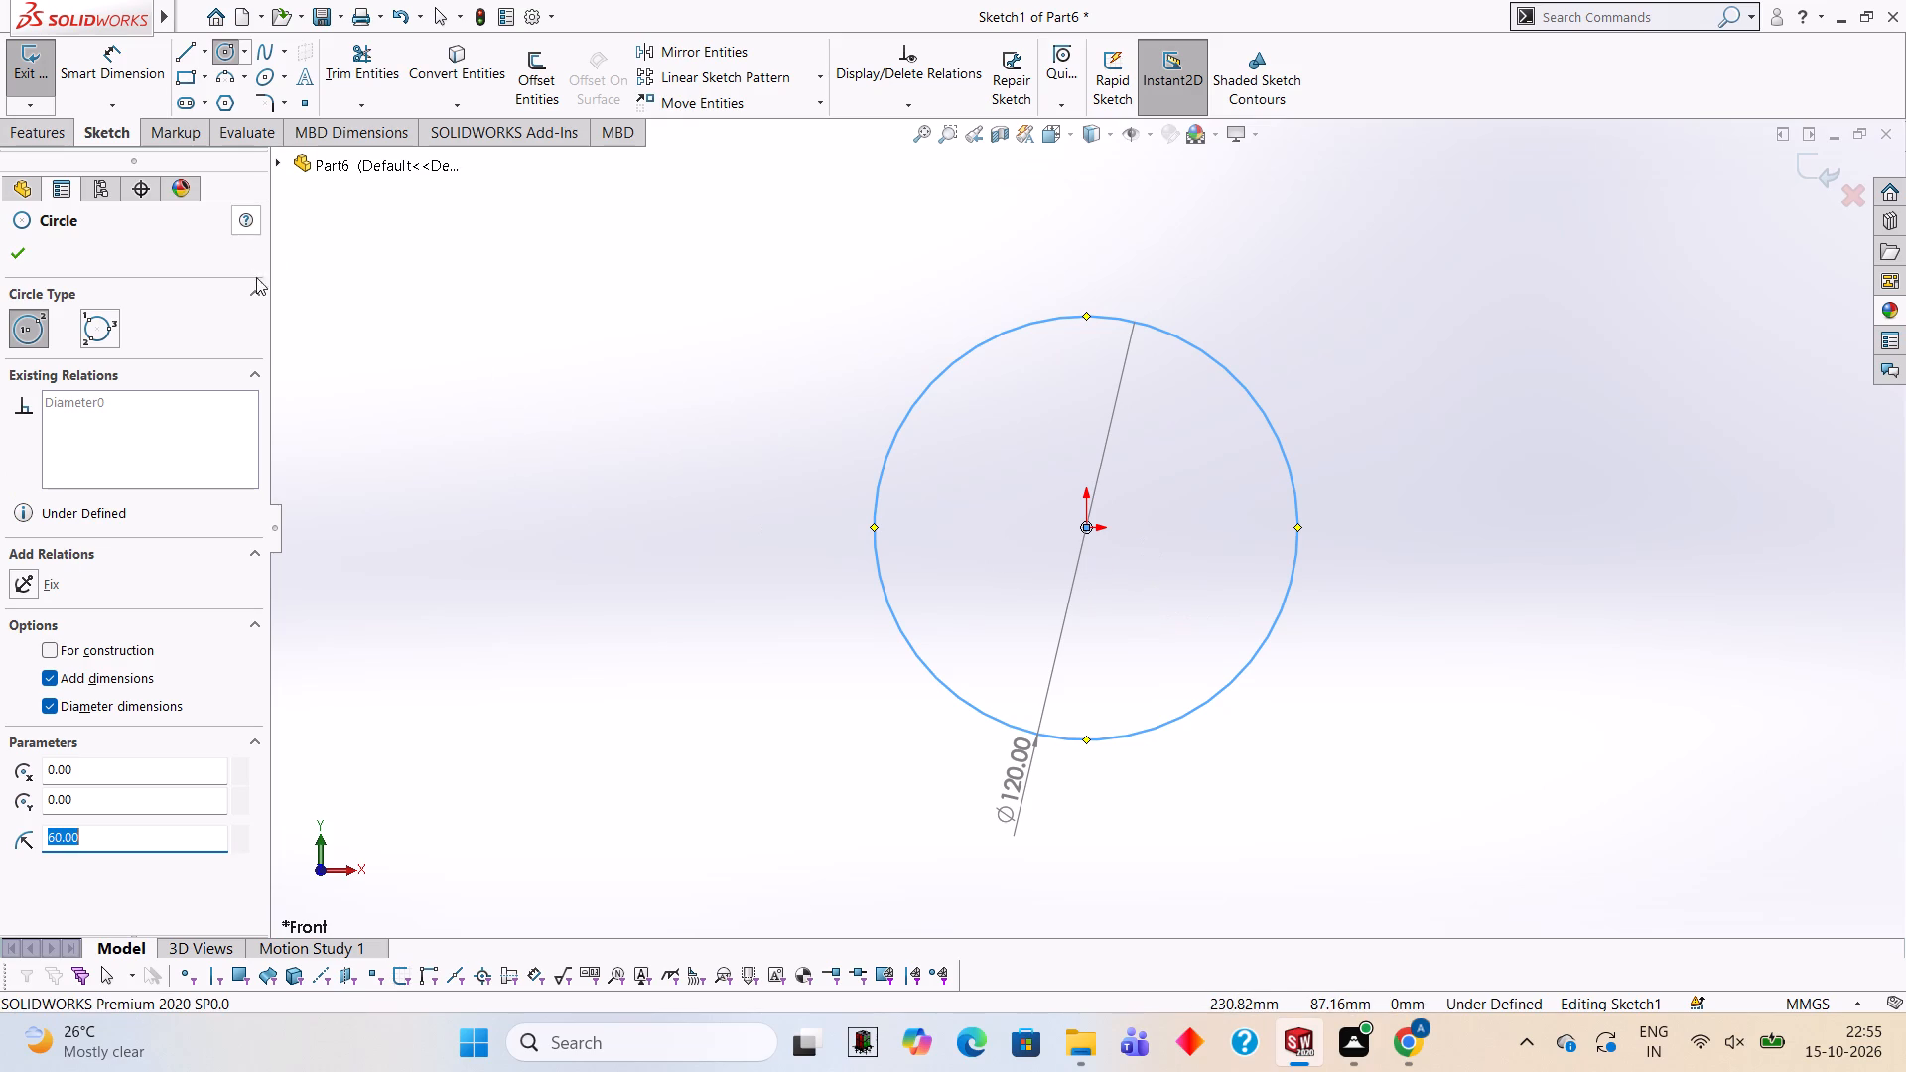
Dimension the circle's diameter with Smart Dimension, placing the dimension outside its lower-right edge.
{"action": "left_click", "coordinate": [100, 44]}
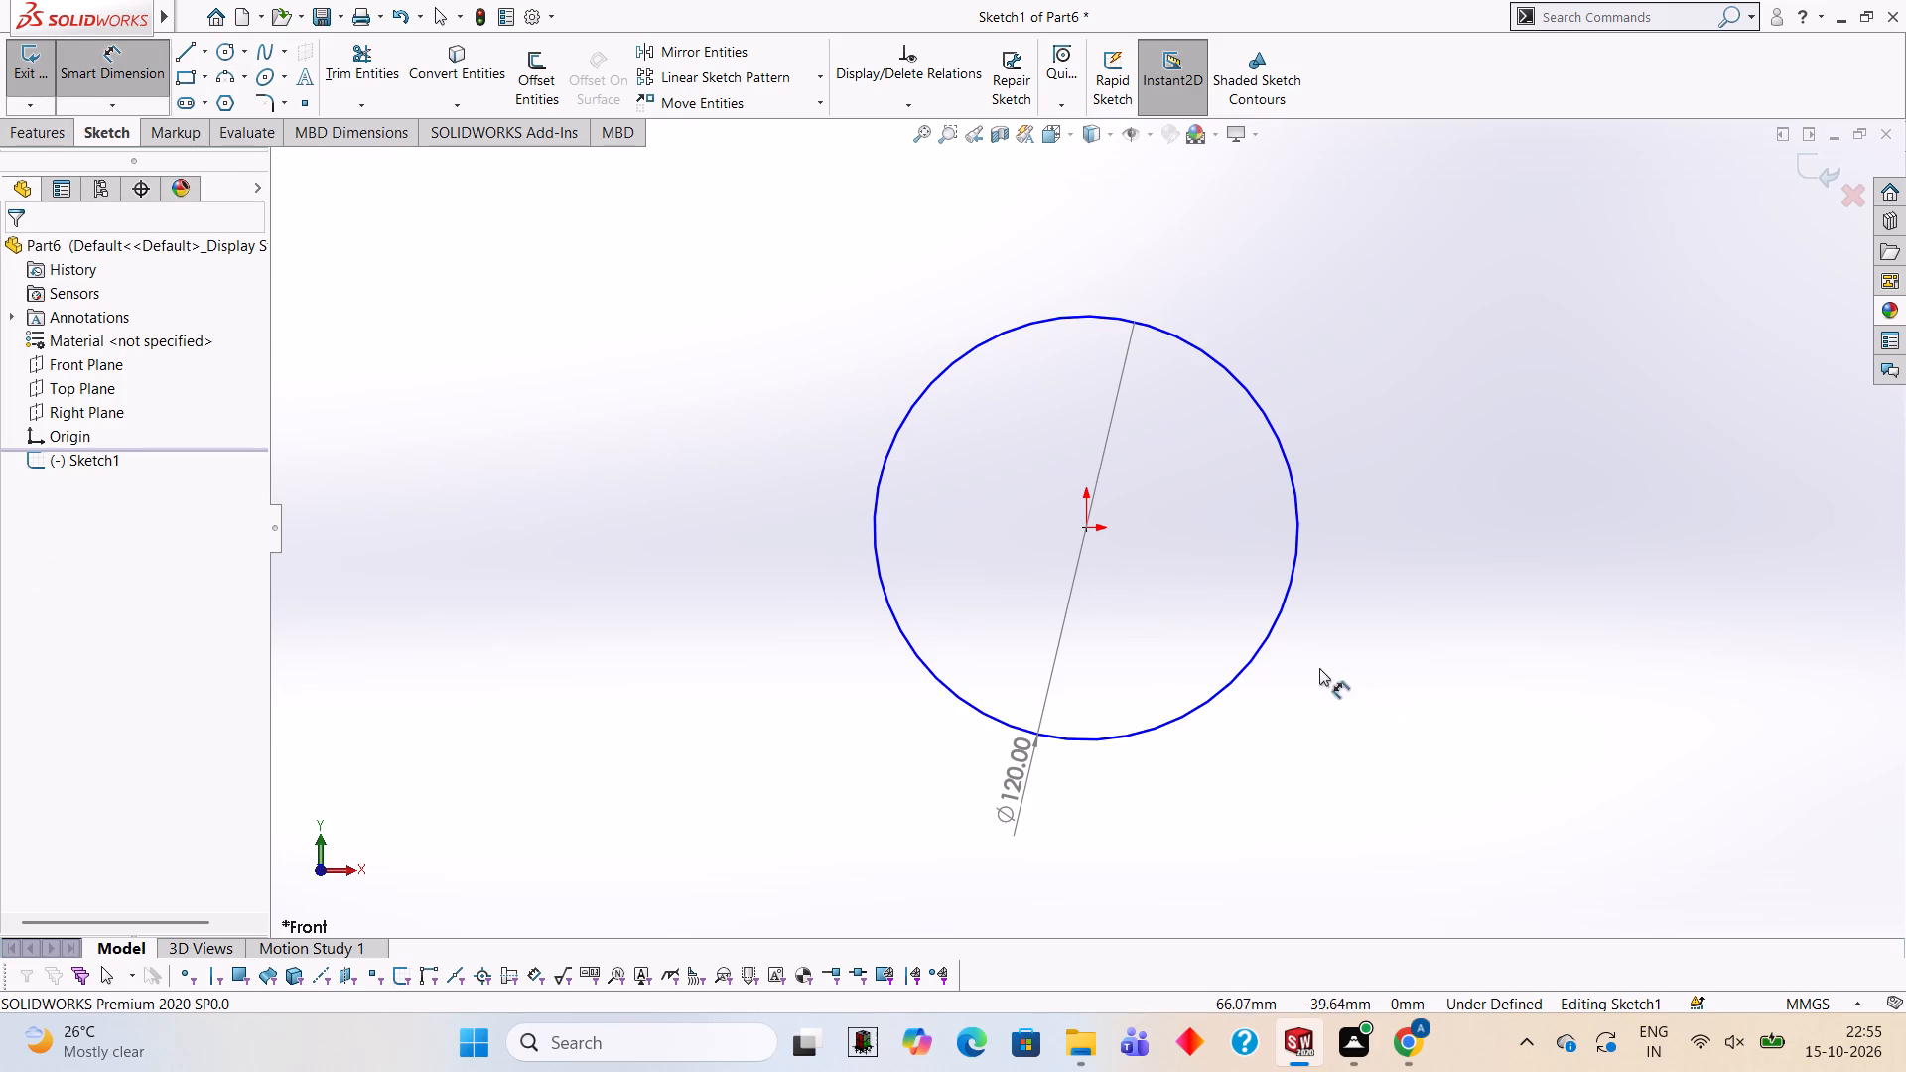
{"action": "left_click", "coordinate": [1263, 641]}
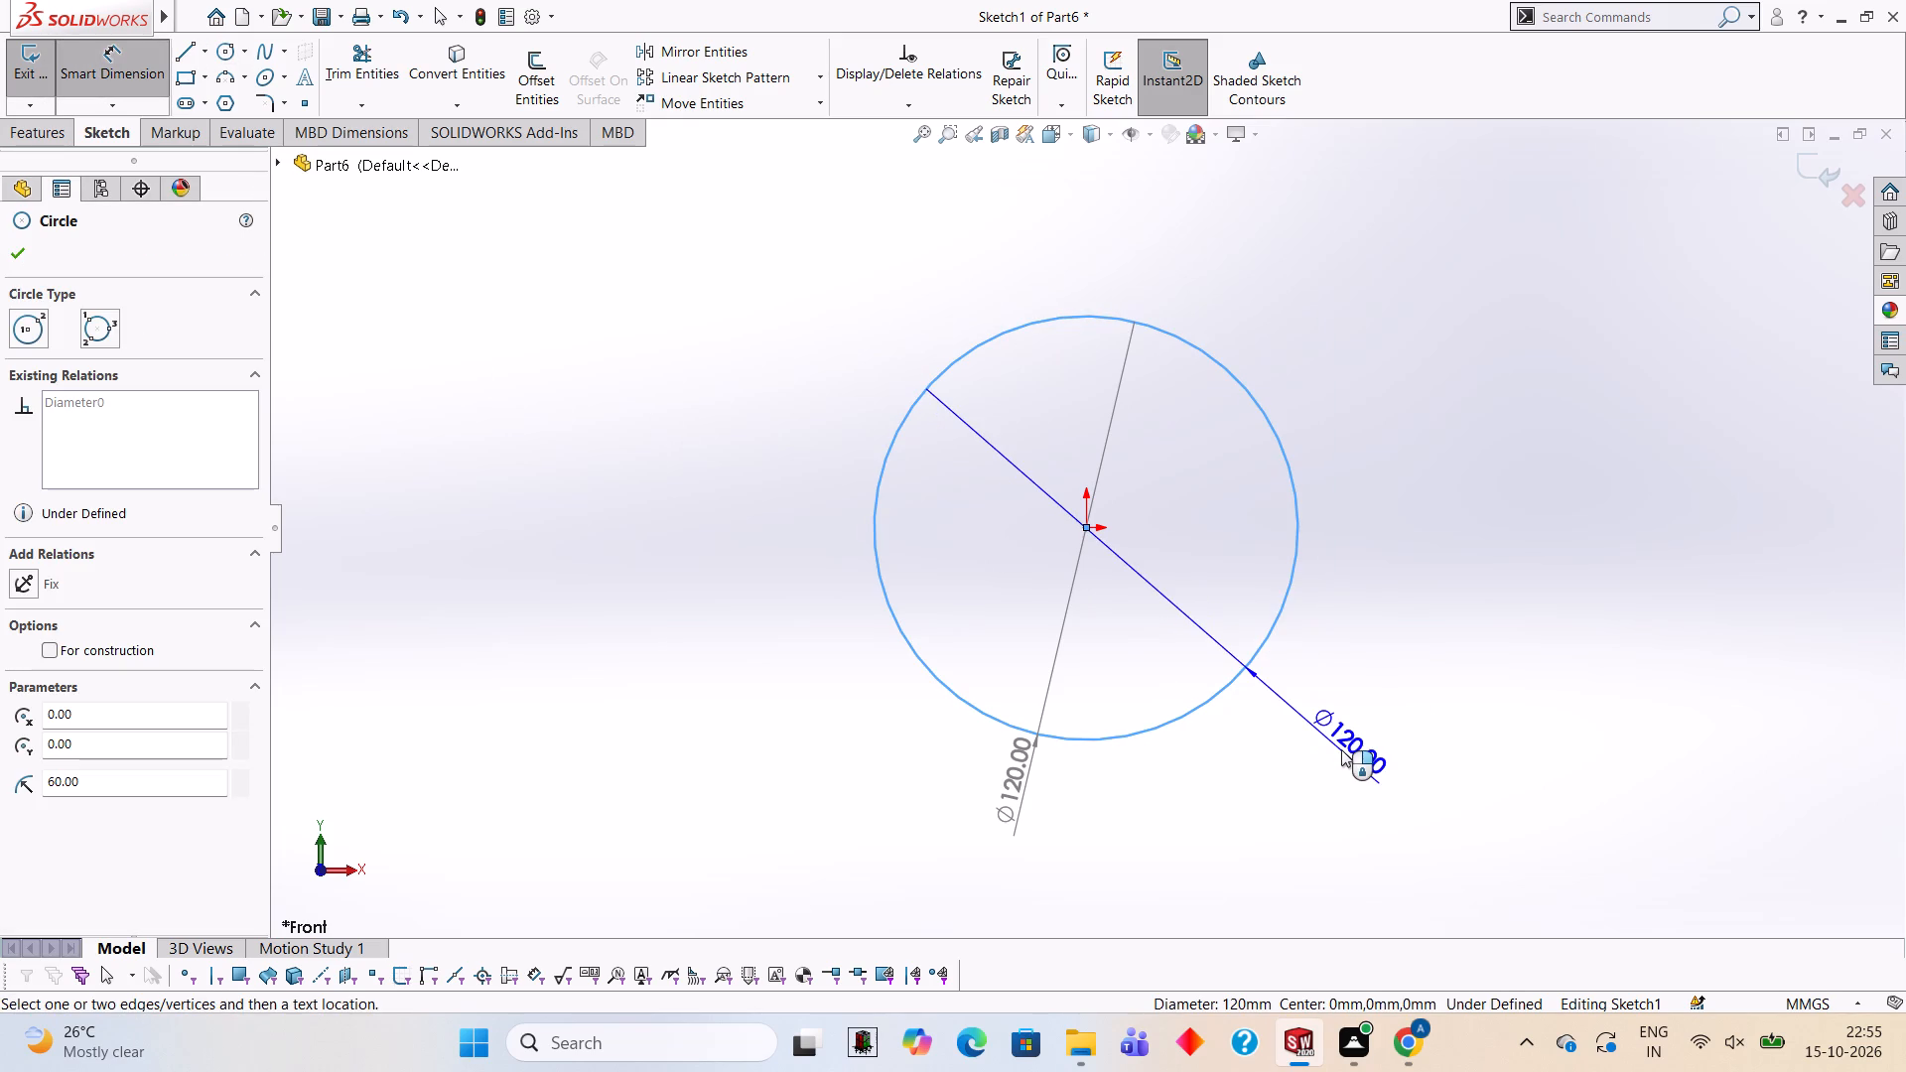
{"action": "left_click", "coordinate": [1341, 749]}
{"action": "left_click", "coordinate": [1255, 720]}
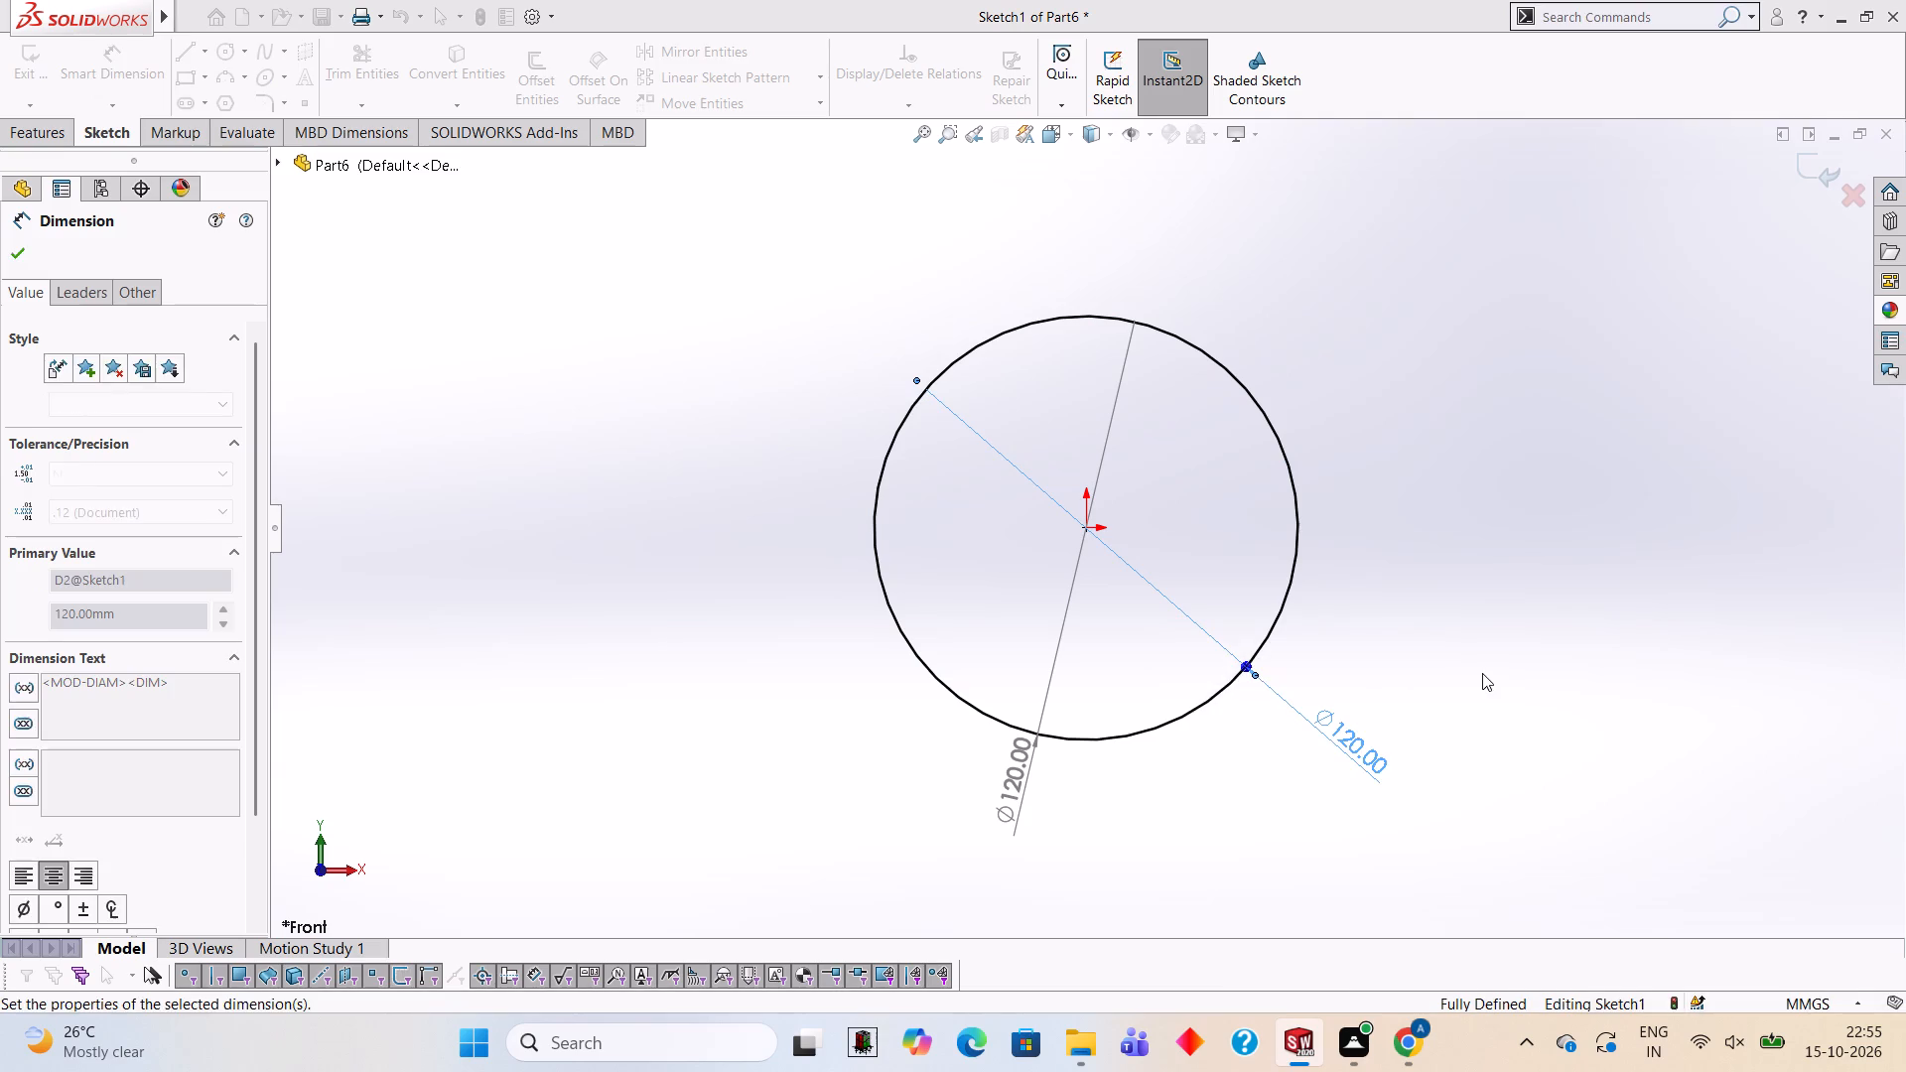
{"action": "left_click", "coordinate": [1485, 673]}
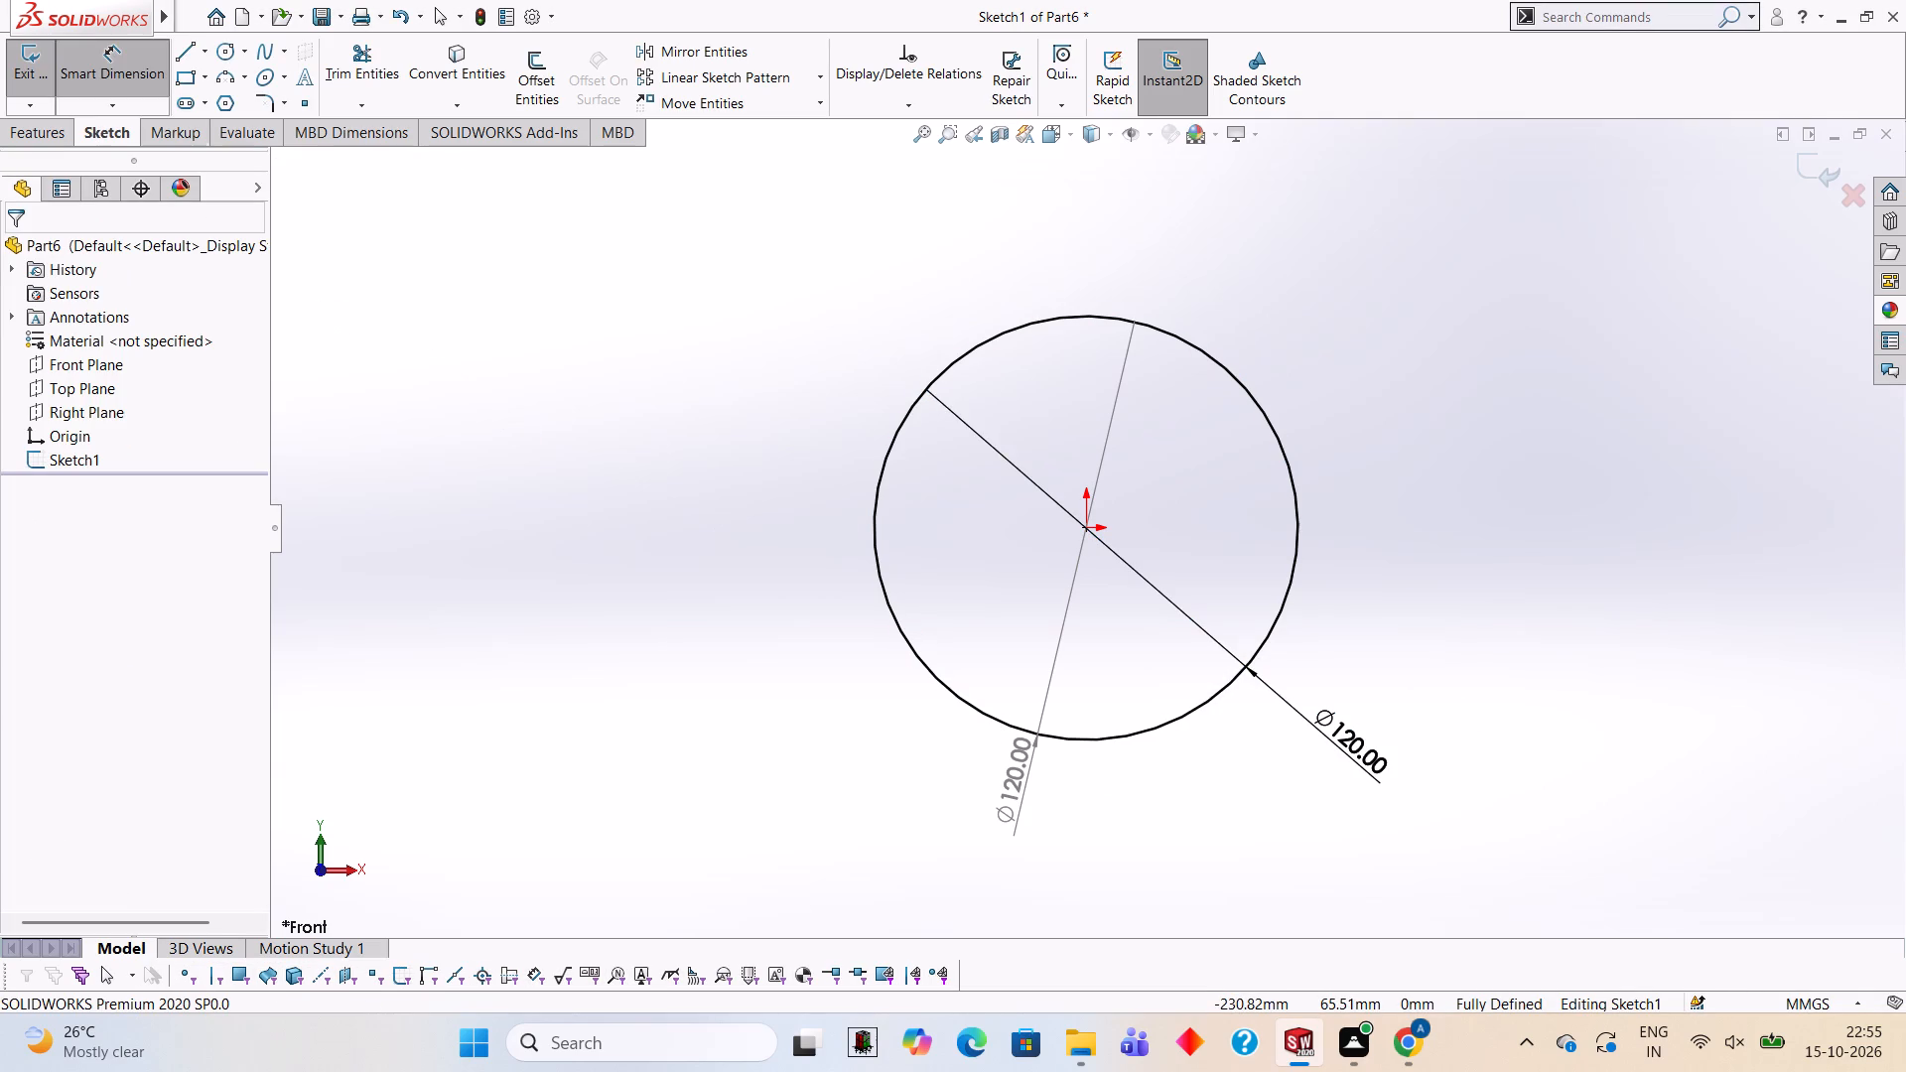
Extrude the circle as a blind boss 35 mm deep in the reversed direction, behind the Front Plane.
{"action": "left_click", "coordinate": [33, 127]}
{"action": "left_click", "coordinate": [36, 80]}
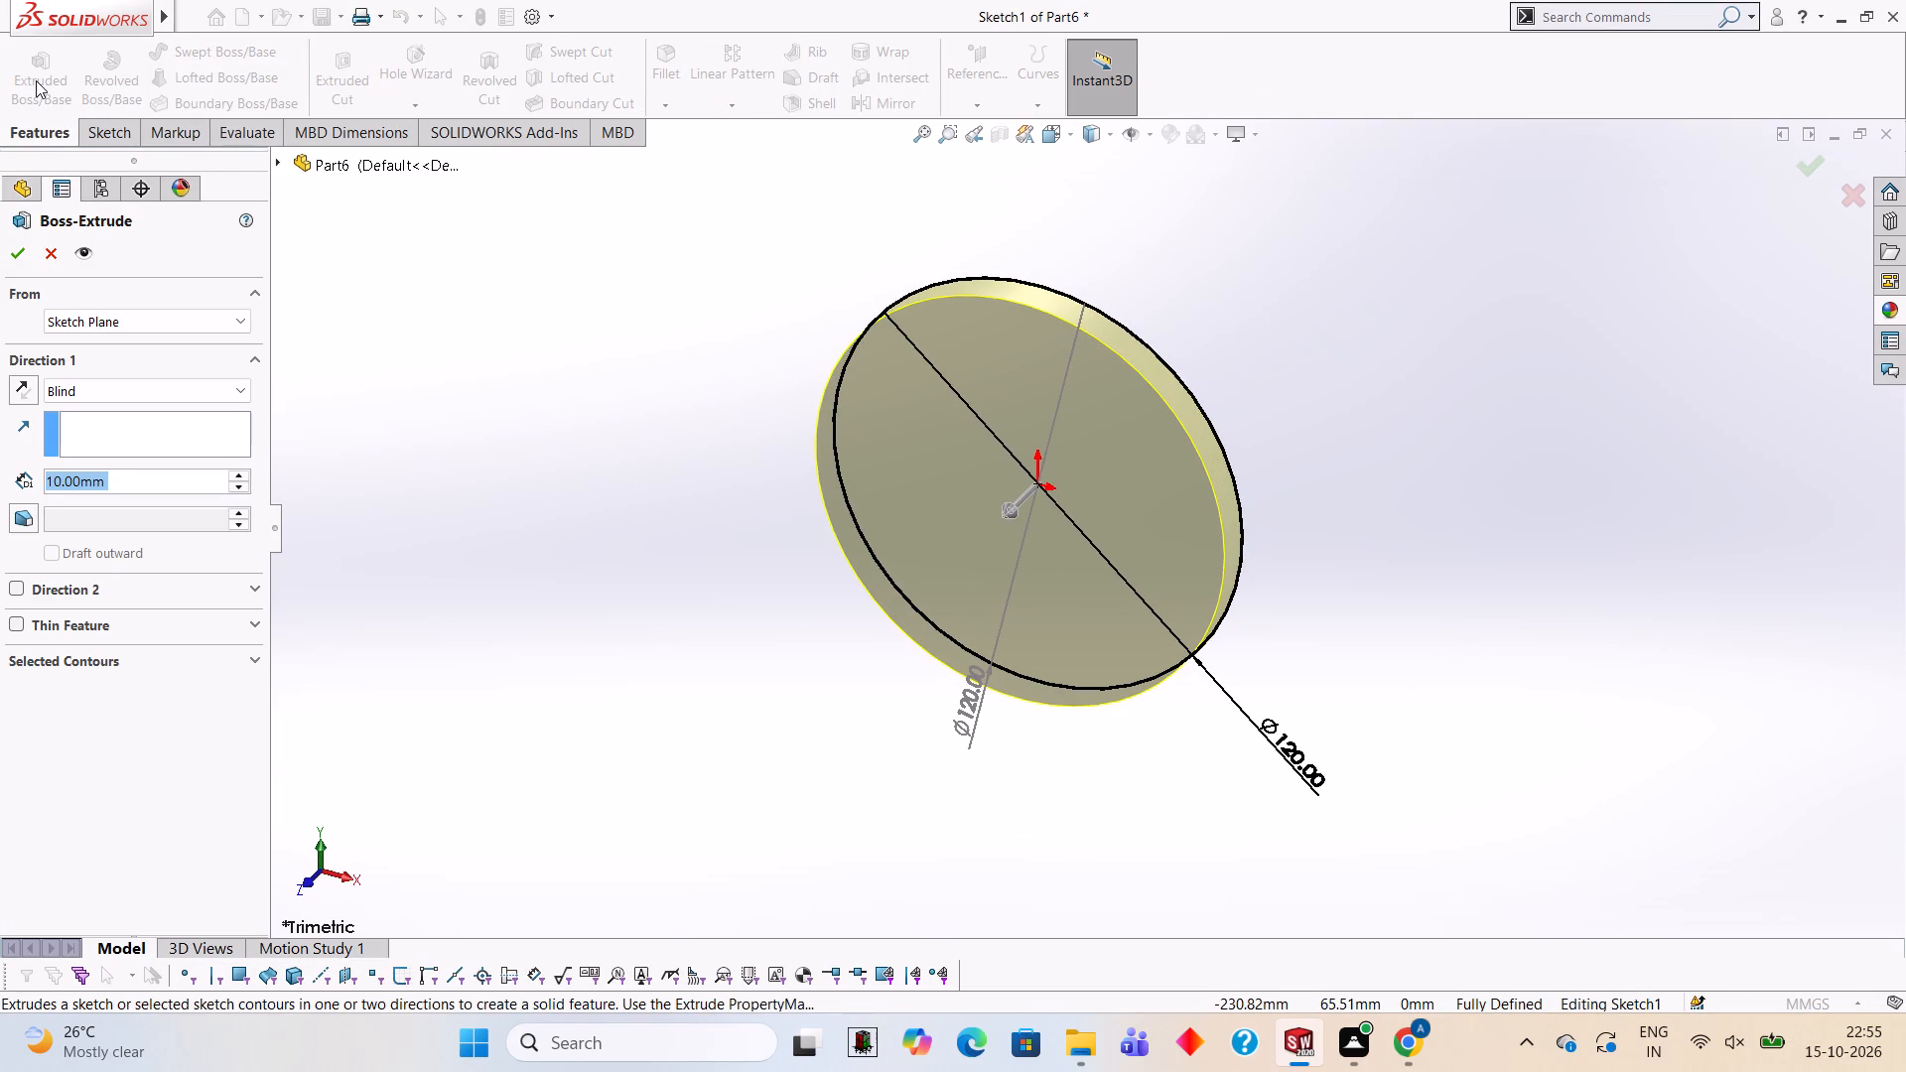
{"action": "type", "text": "35"}
{"action": "key", "text": "Return"}
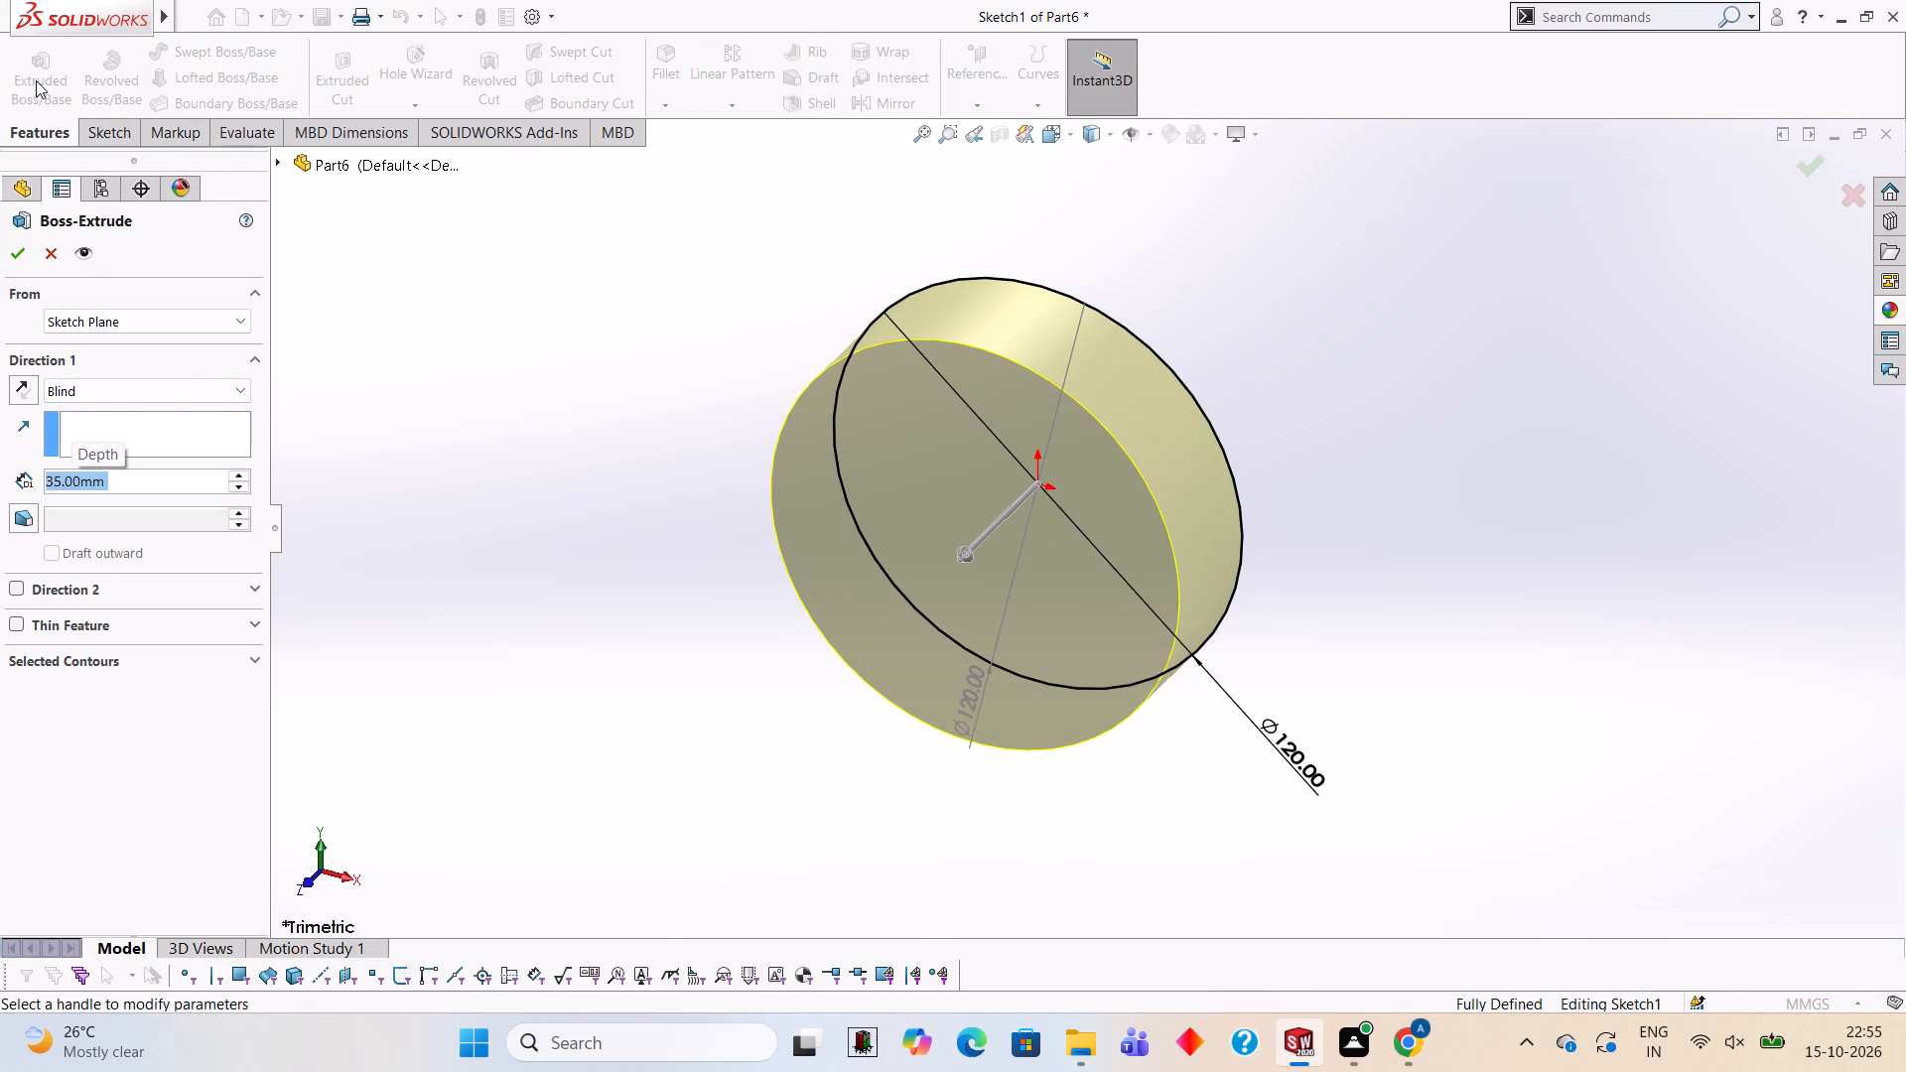
{"action": "left_click", "coordinate": [14, 389]}
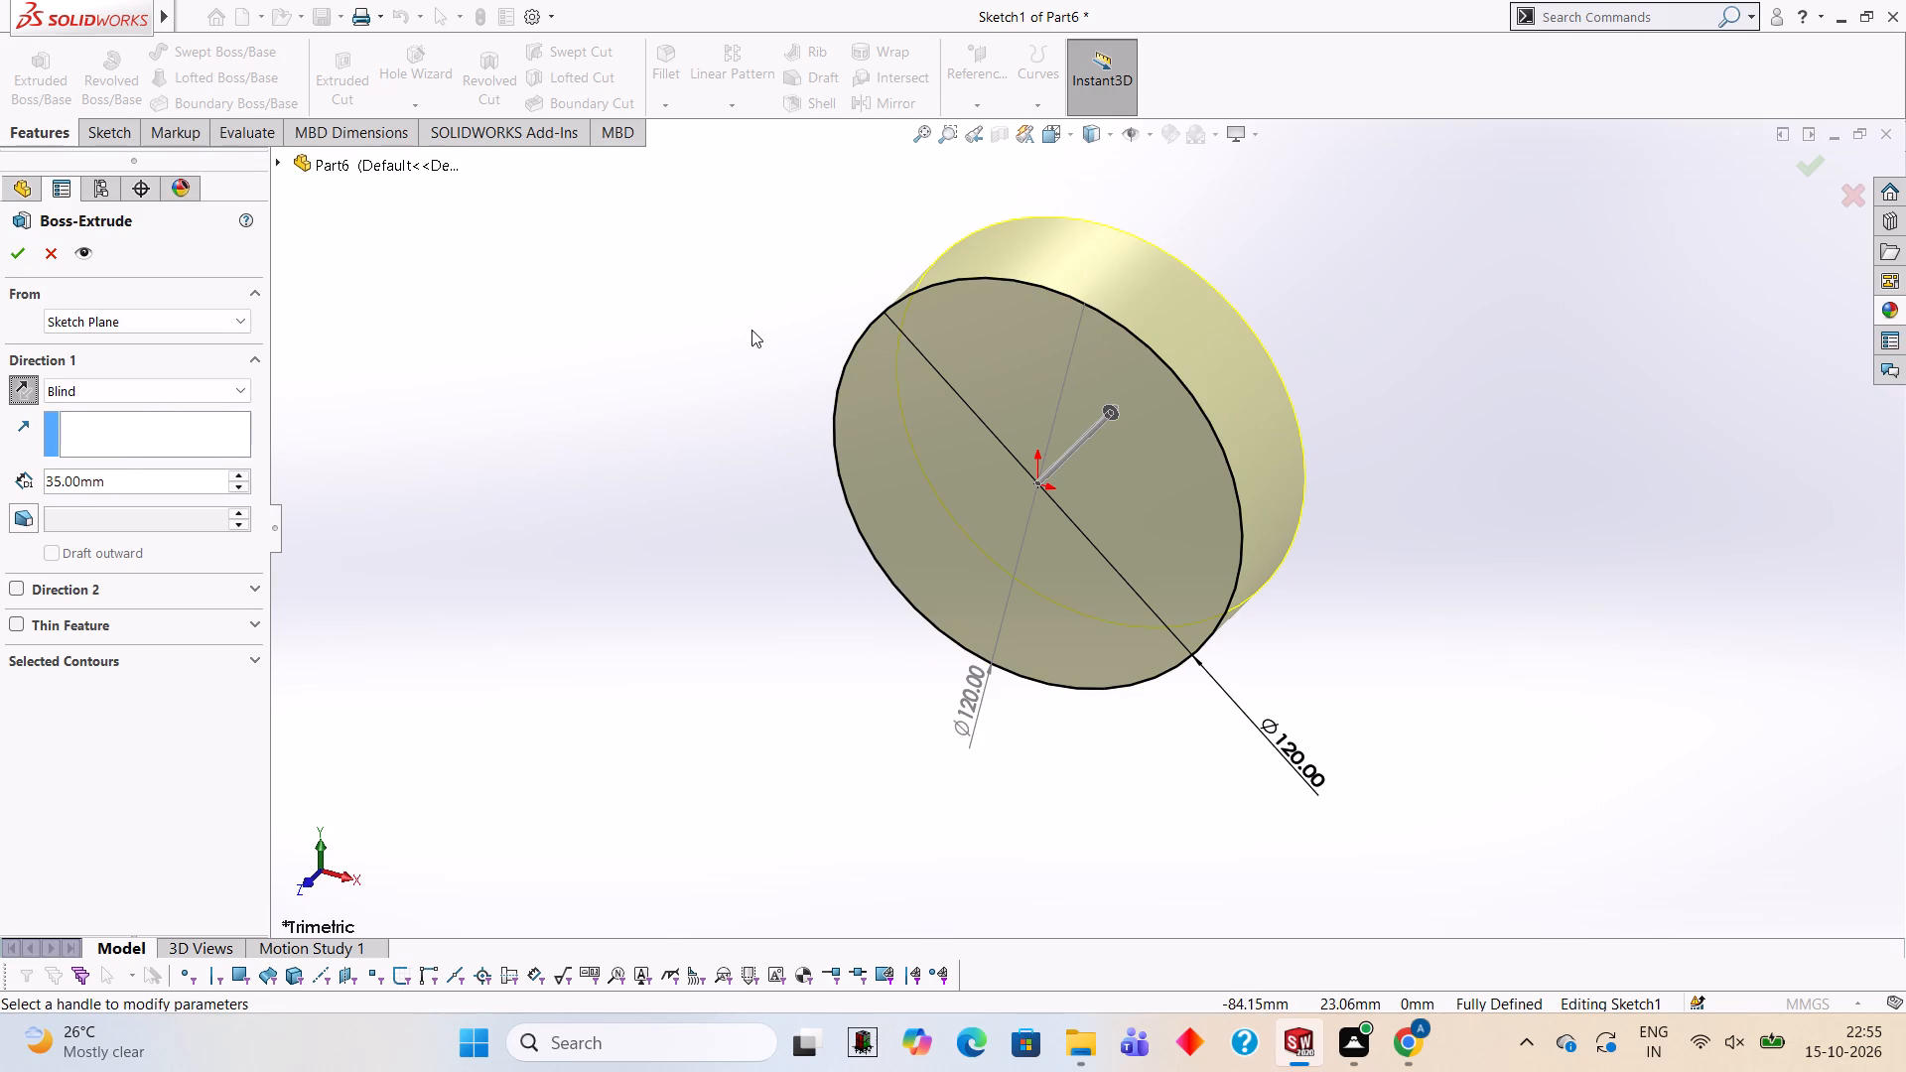
{"action": "left_click", "coordinate": [23, 263]}
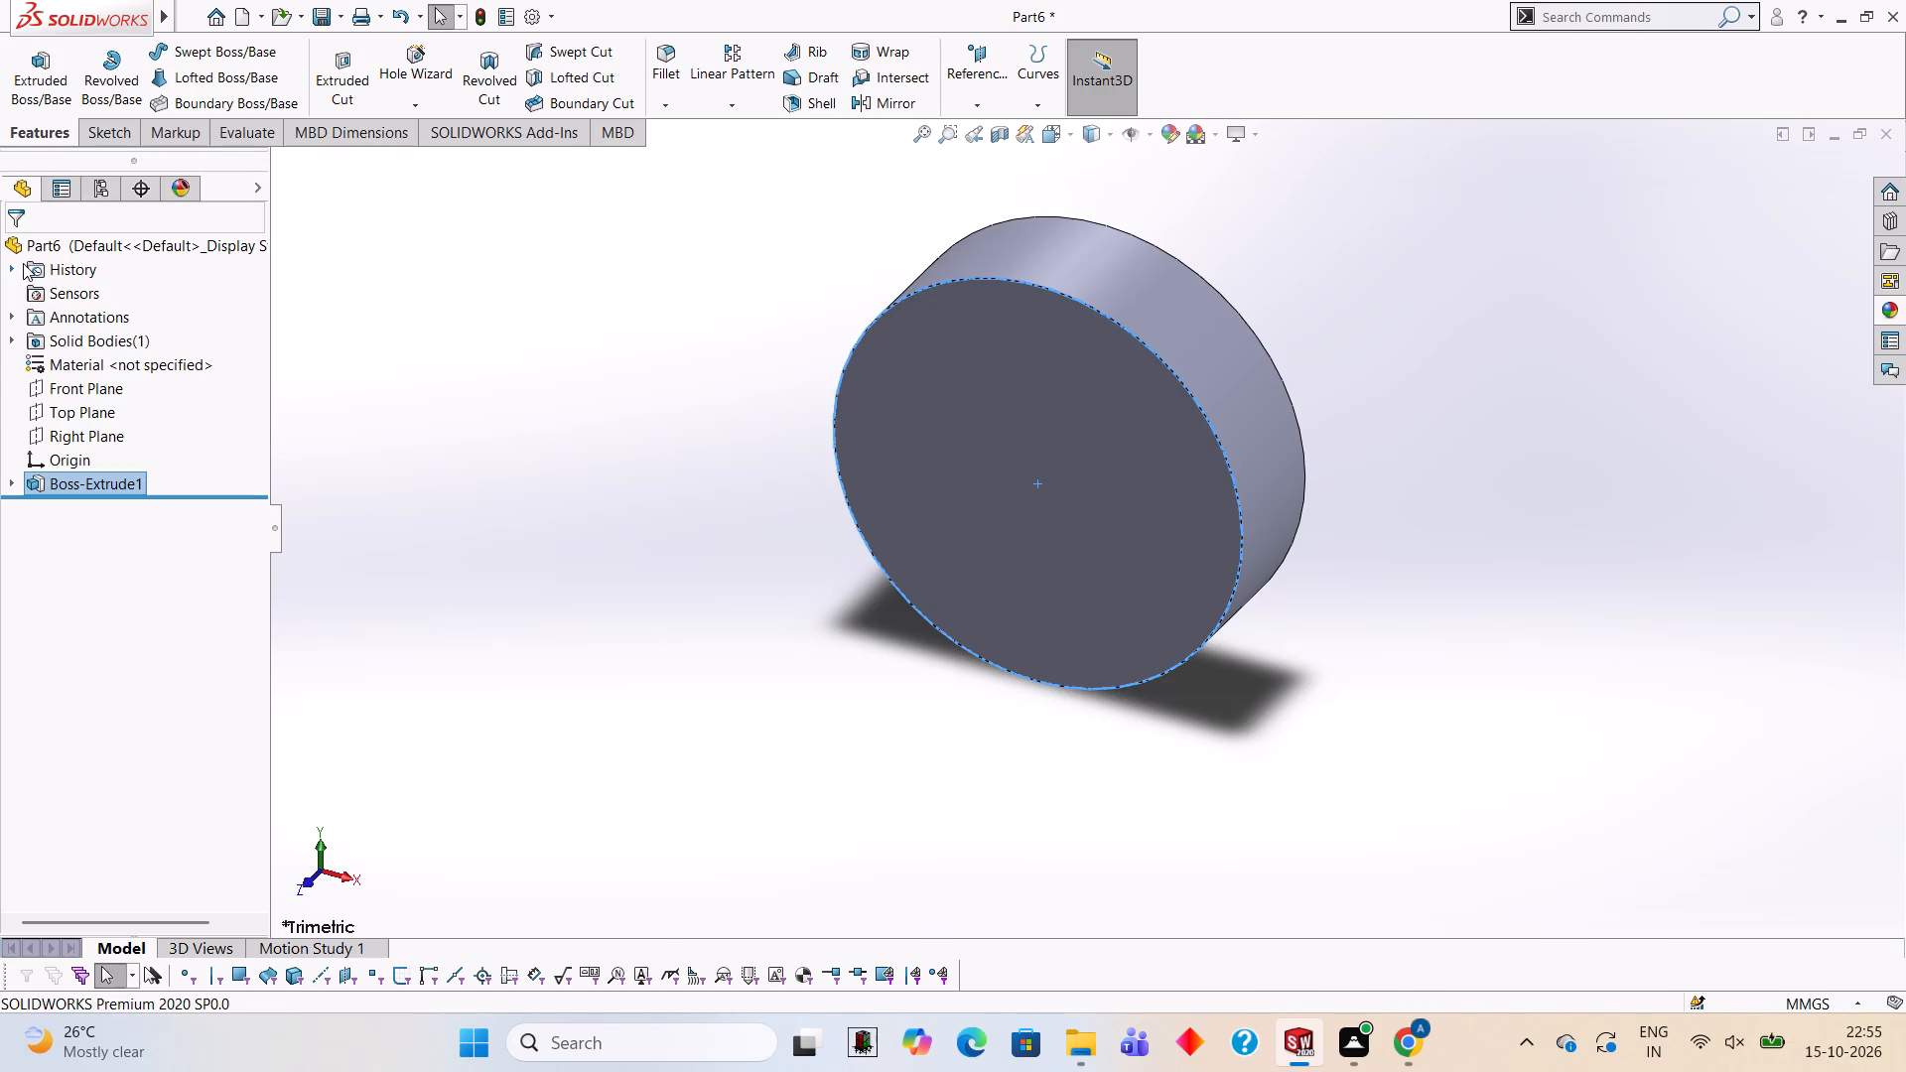
Examine the extruded disc from several angles and distances.
{"action": "left_click", "coordinate": [577, 409]}
{"action": "scroll", "coordinate": [991, 523], "scroll_direction": "up", "scroll_amount": 3}
{"action": "middle_click_drag", "start_coordinate": [1108, 477], "coordinate": [1016, 469]}
{"action": "scroll", "coordinate": [1101, 477], "scroll_direction": "down", "scroll_amount": 1}
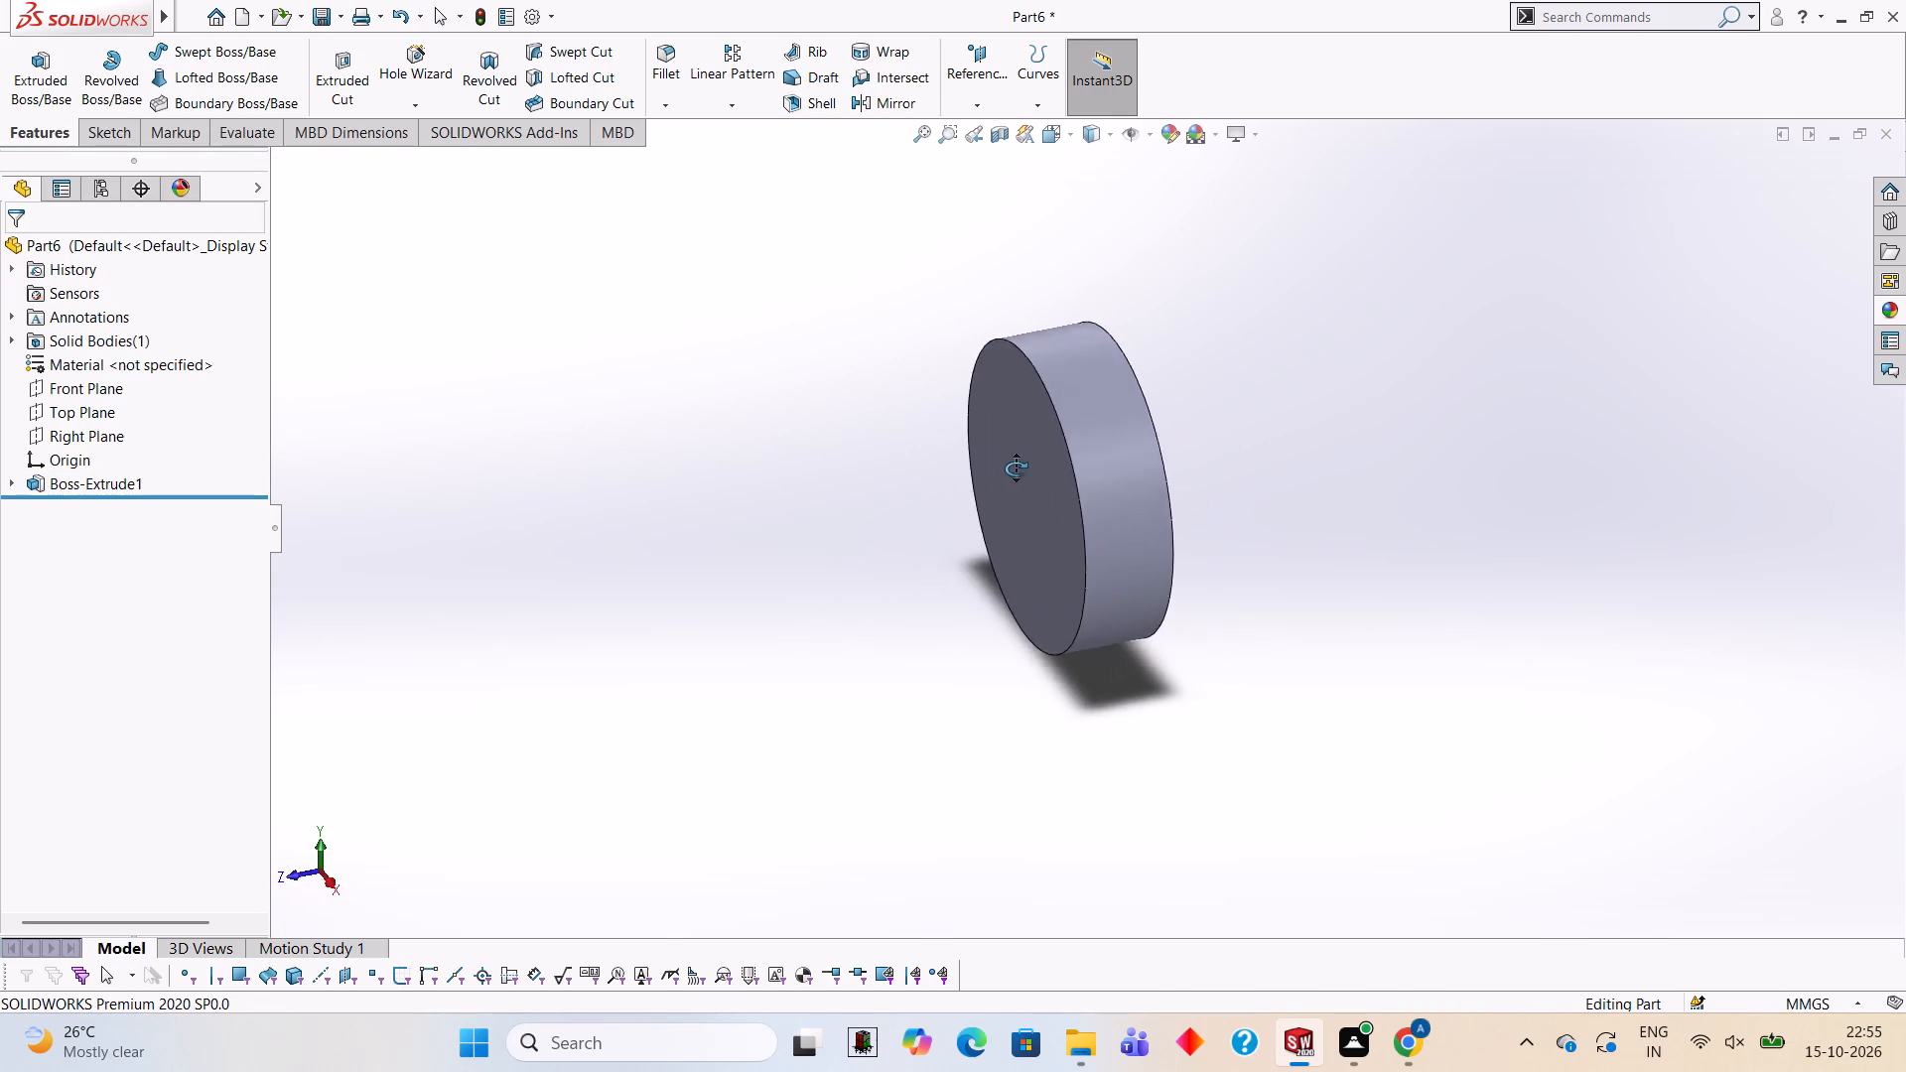
{"action": "middle_click_drag", "start_coordinate": [1016, 469], "coordinate": [987, 446]}
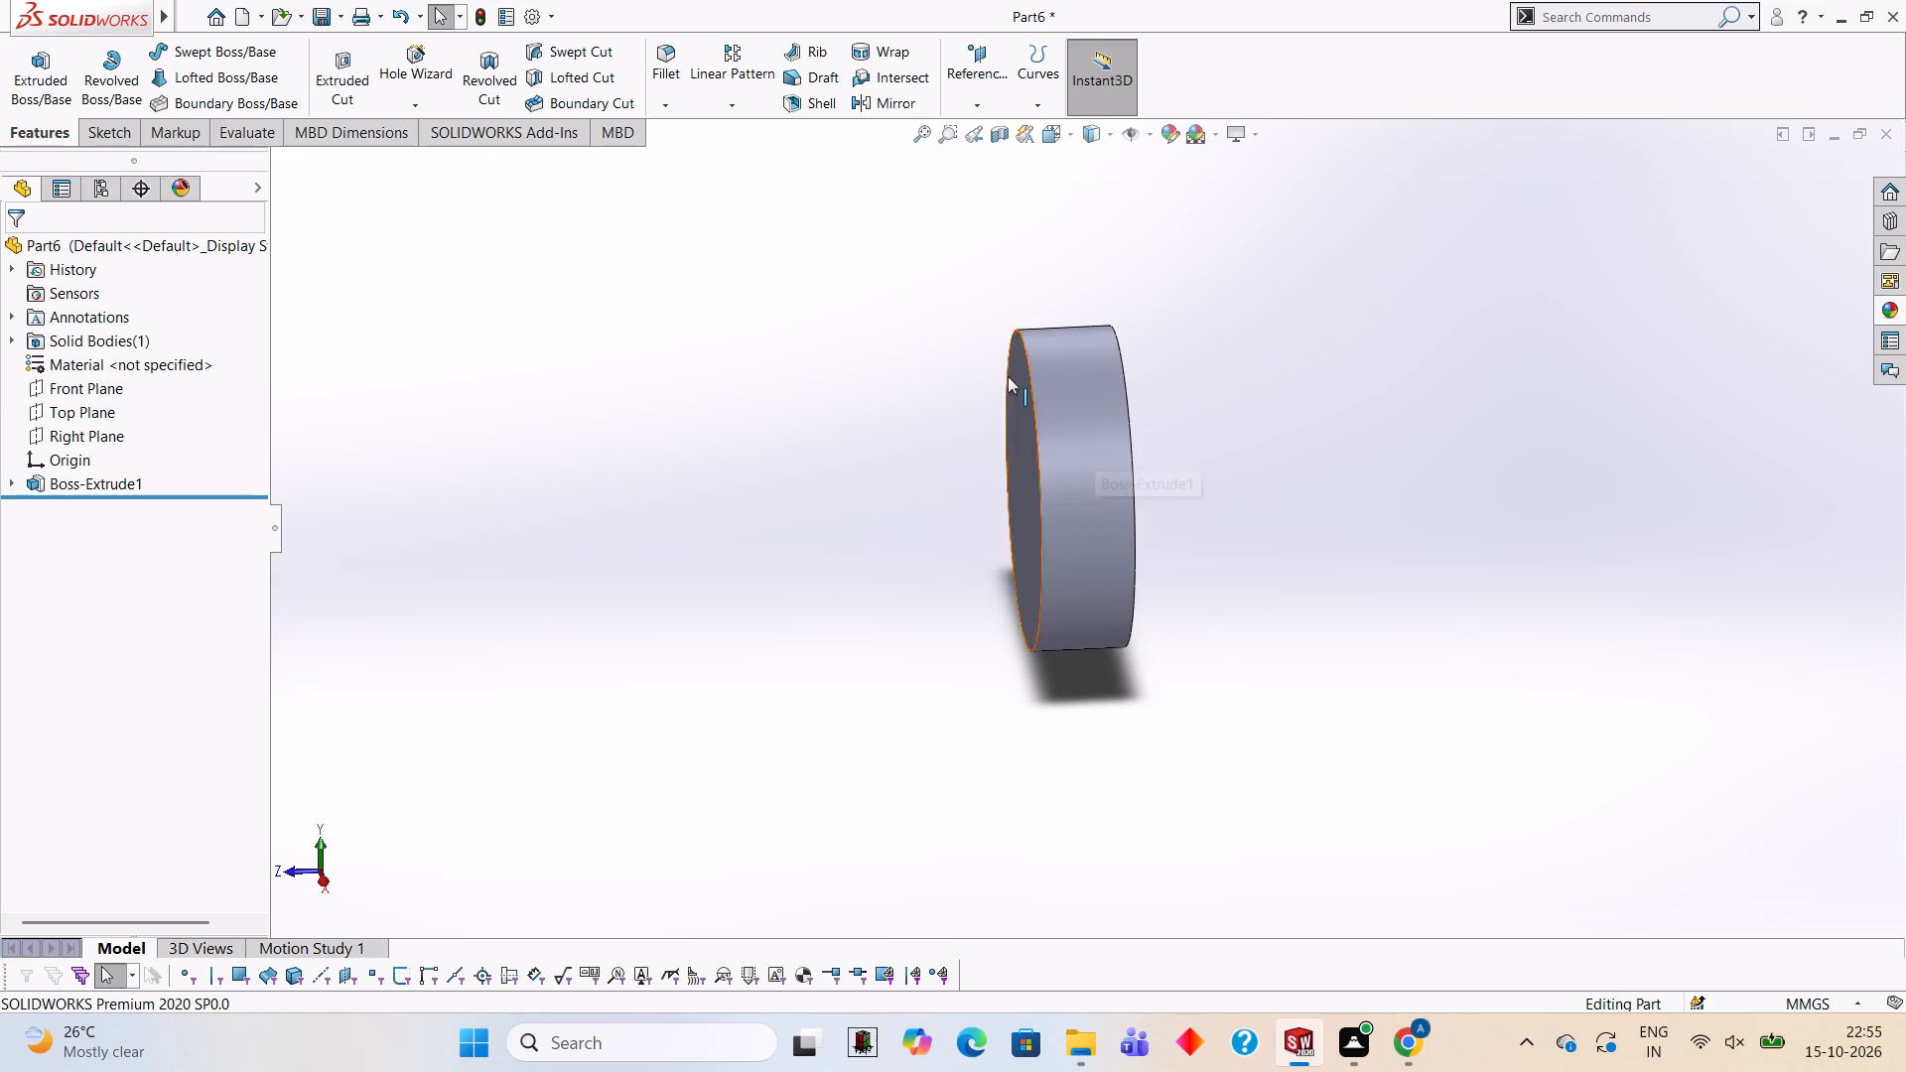
{"action": "middle_click_drag", "start_coordinate": [1008, 376], "coordinate": [1069, 407]}
{"action": "scroll", "coordinate": [1069, 407], "scroll_direction": "up", "scroll_amount": 1}
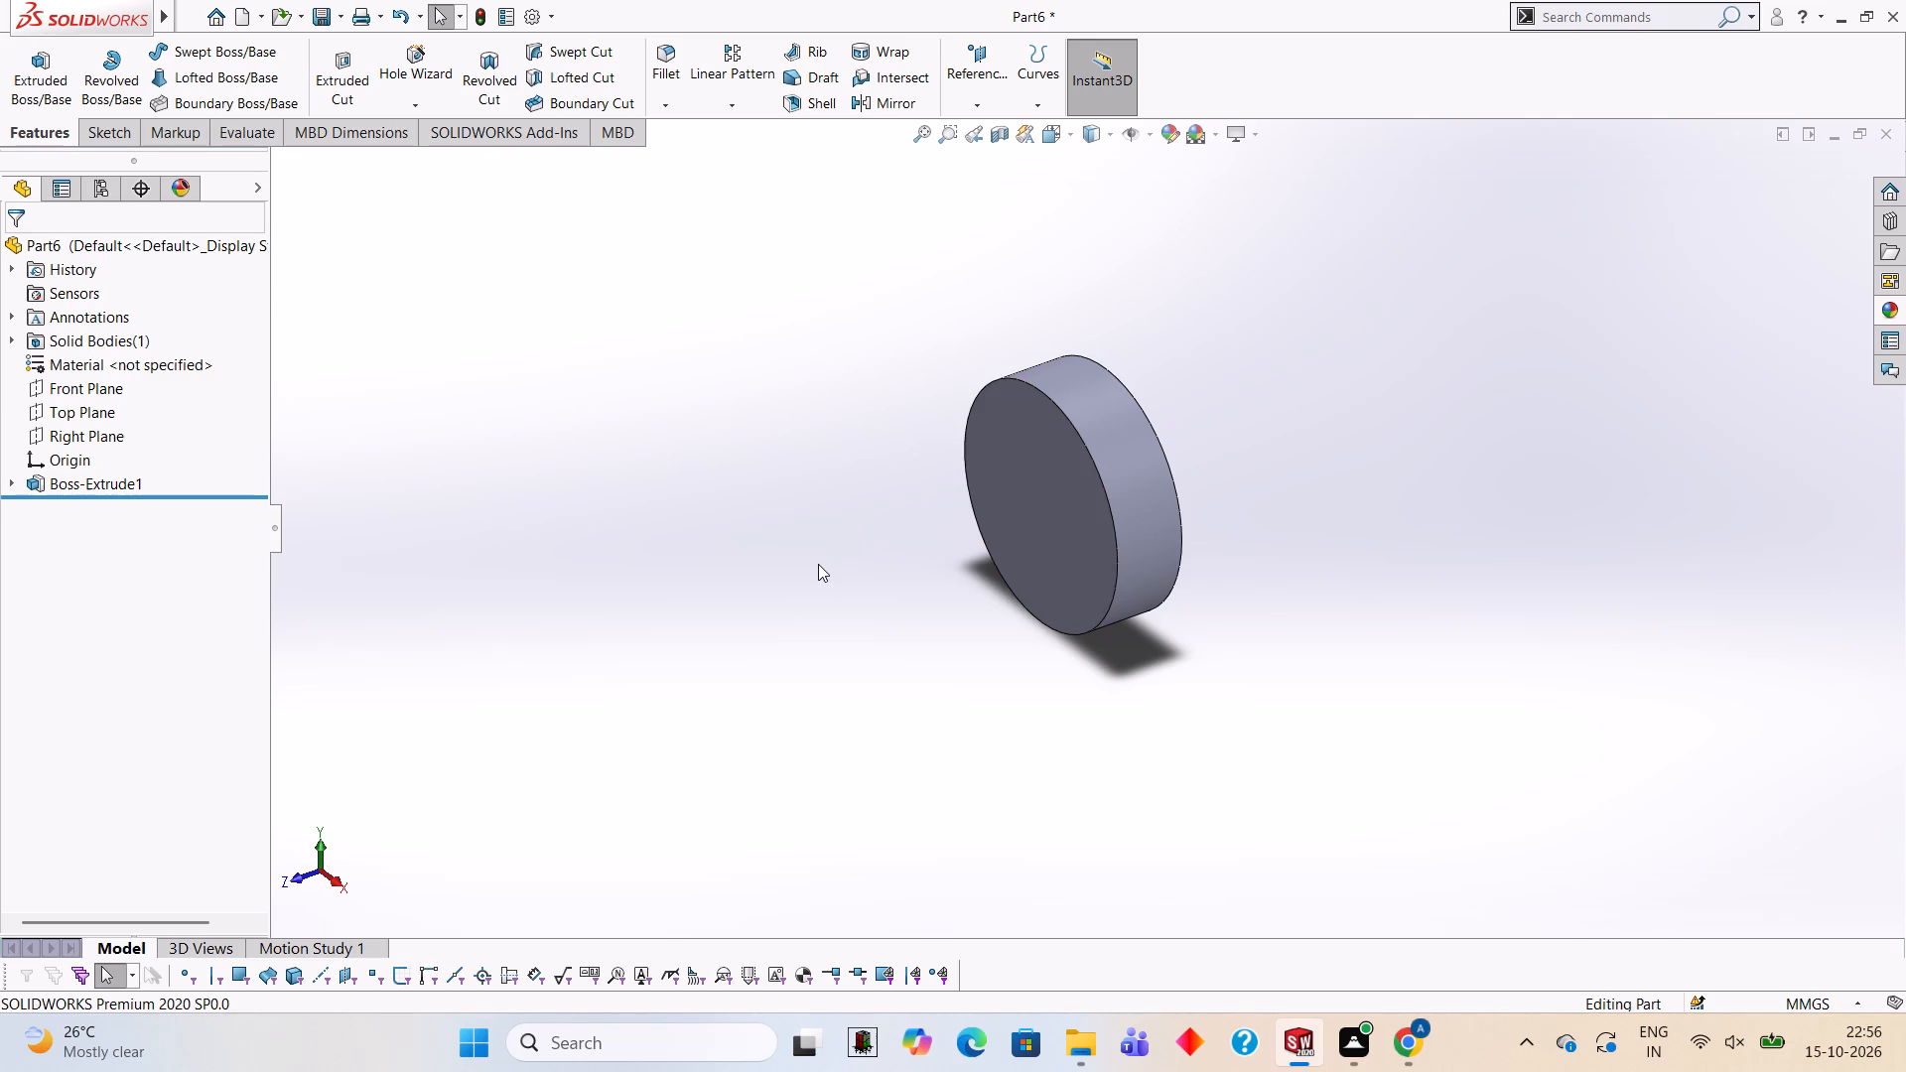
{"action": "middle_click_drag", "start_coordinate": [1250, 362], "coordinate": [1455, 451]}
{"action": "middle_click_drag", "start_coordinate": [1342, 458], "coordinate": [1244, 415]}
{"action": "scroll", "coordinate": [1284, 448], "scroll_direction": "down", "scroll_amount": 1}
{"action": "middle_click_drag", "start_coordinate": [1322, 530], "coordinate": [1252, 438]}
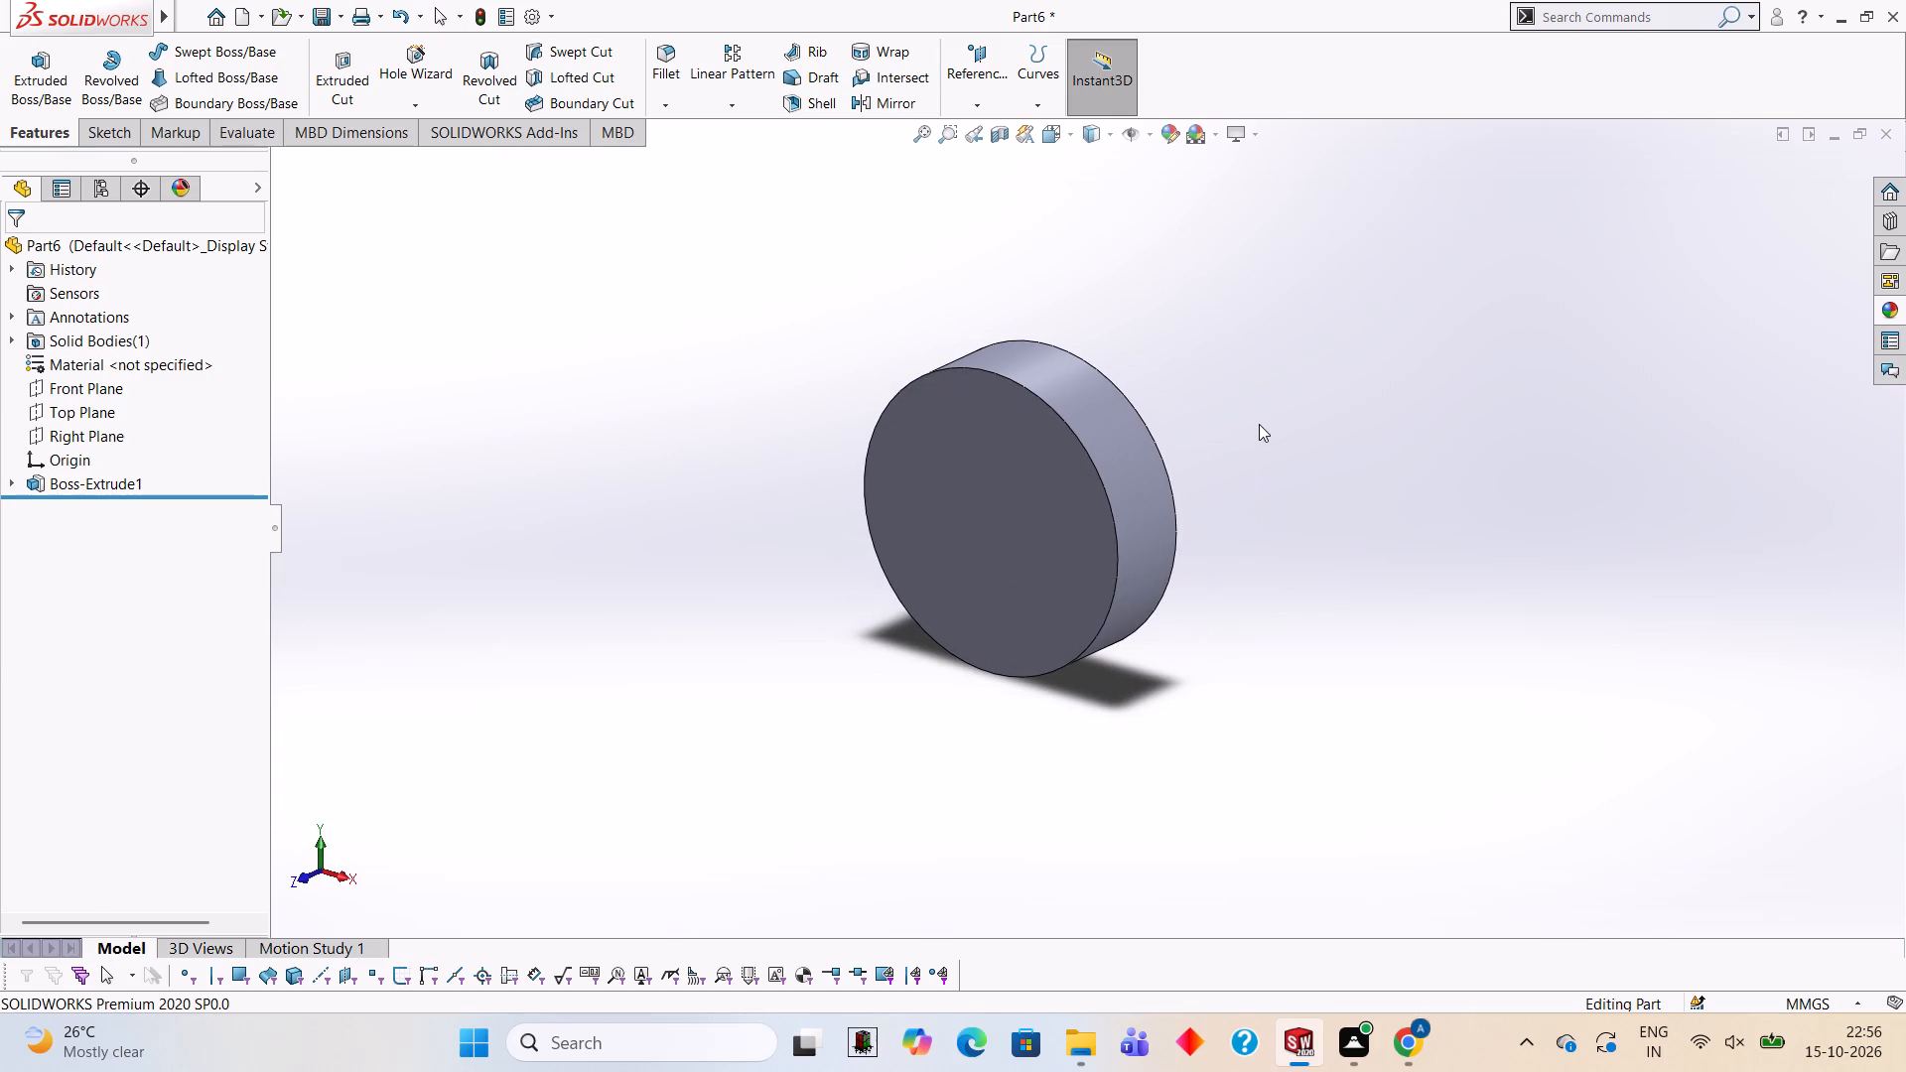
{"action": "scroll", "coordinate": [1293, 465], "scroll_direction": "up", "scroll_amount": 1}
{"action": "middle_click_drag", "start_coordinate": [1293, 465], "coordinate": [1271, 441]}
{"action": "scroll", "coordinate": [1271, 441], "scroll_direction": "down", "scroll_amount": 1}
{"action": "scroll", "coordinate": [1139, 445], "scroll_direction": "down", "scroll_amount": 1}
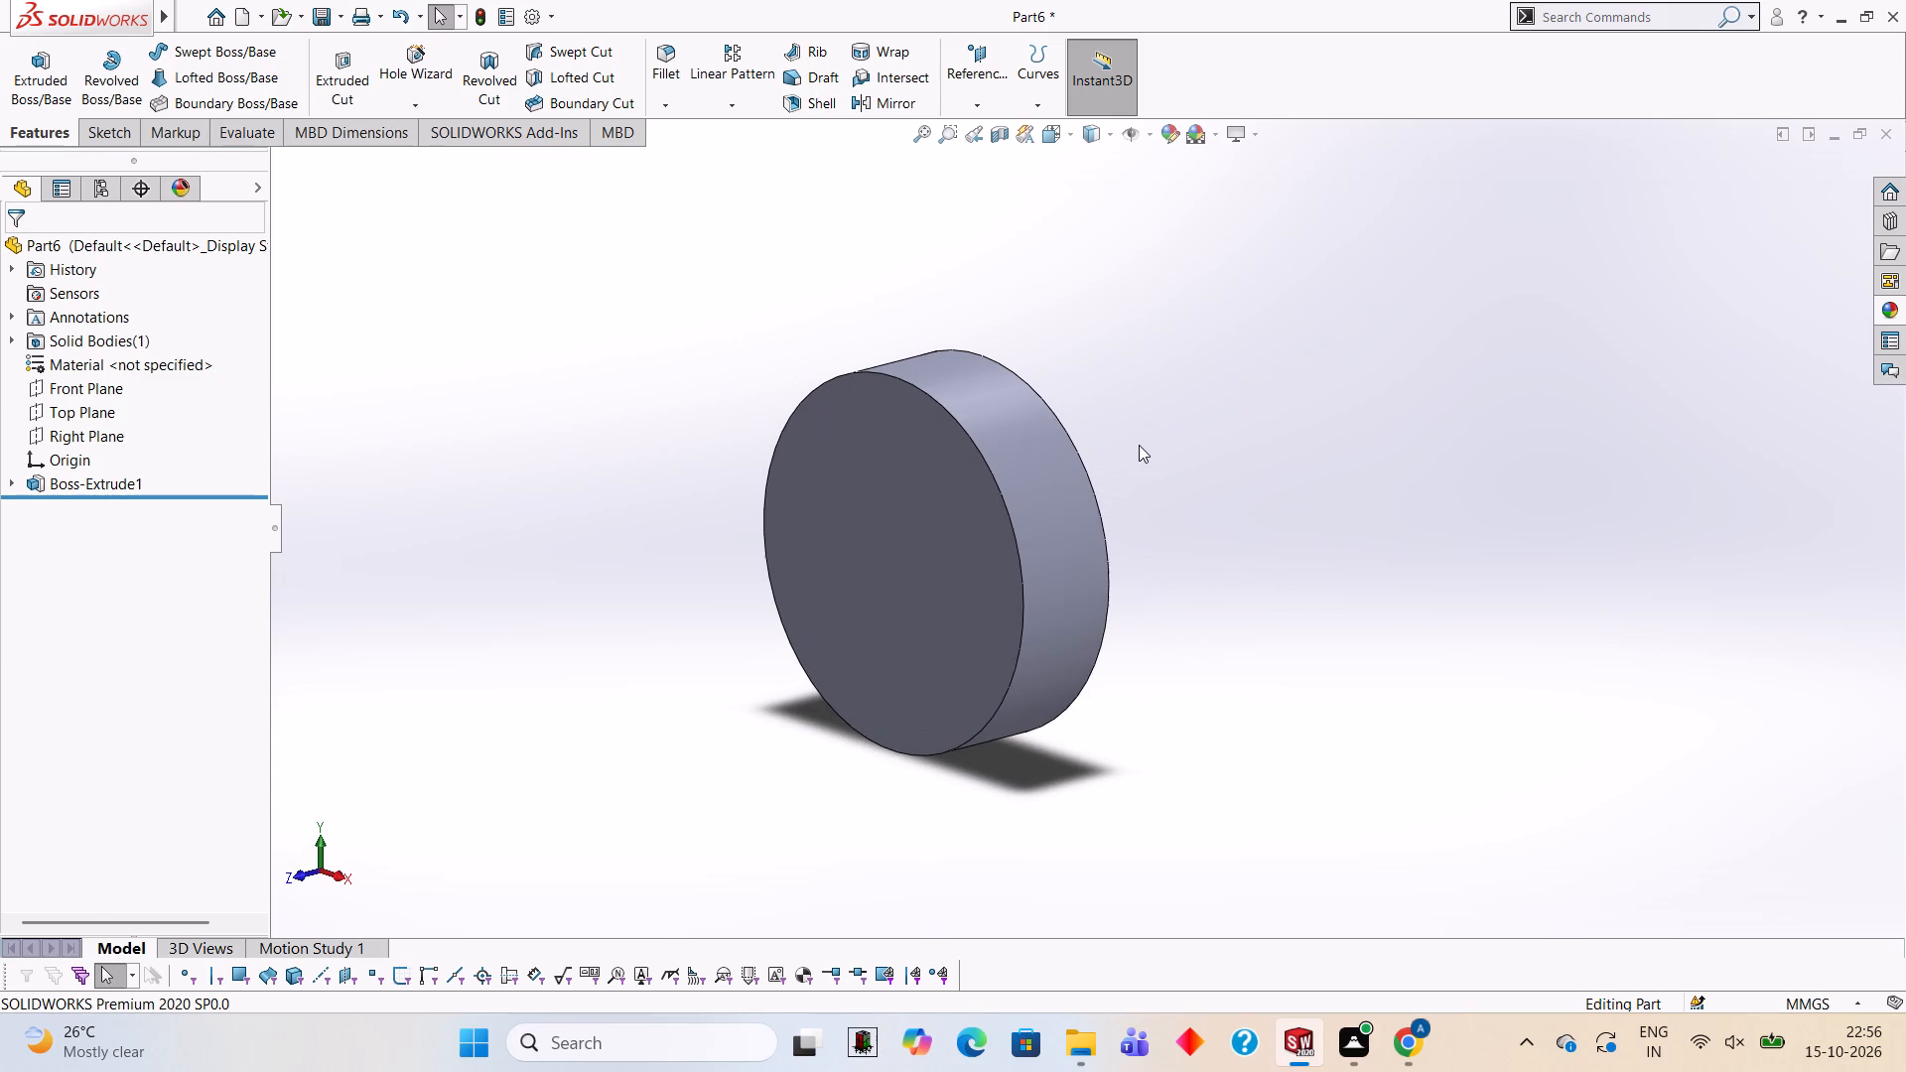
{"action": "scroll", "coordinate": [901, 479], "scroll_direction": "up", "scroll_amount": 1}
{"action": "scroll", "coordinate": [901, 479], "scroll_direction": "down", "scroll_amount": 2}
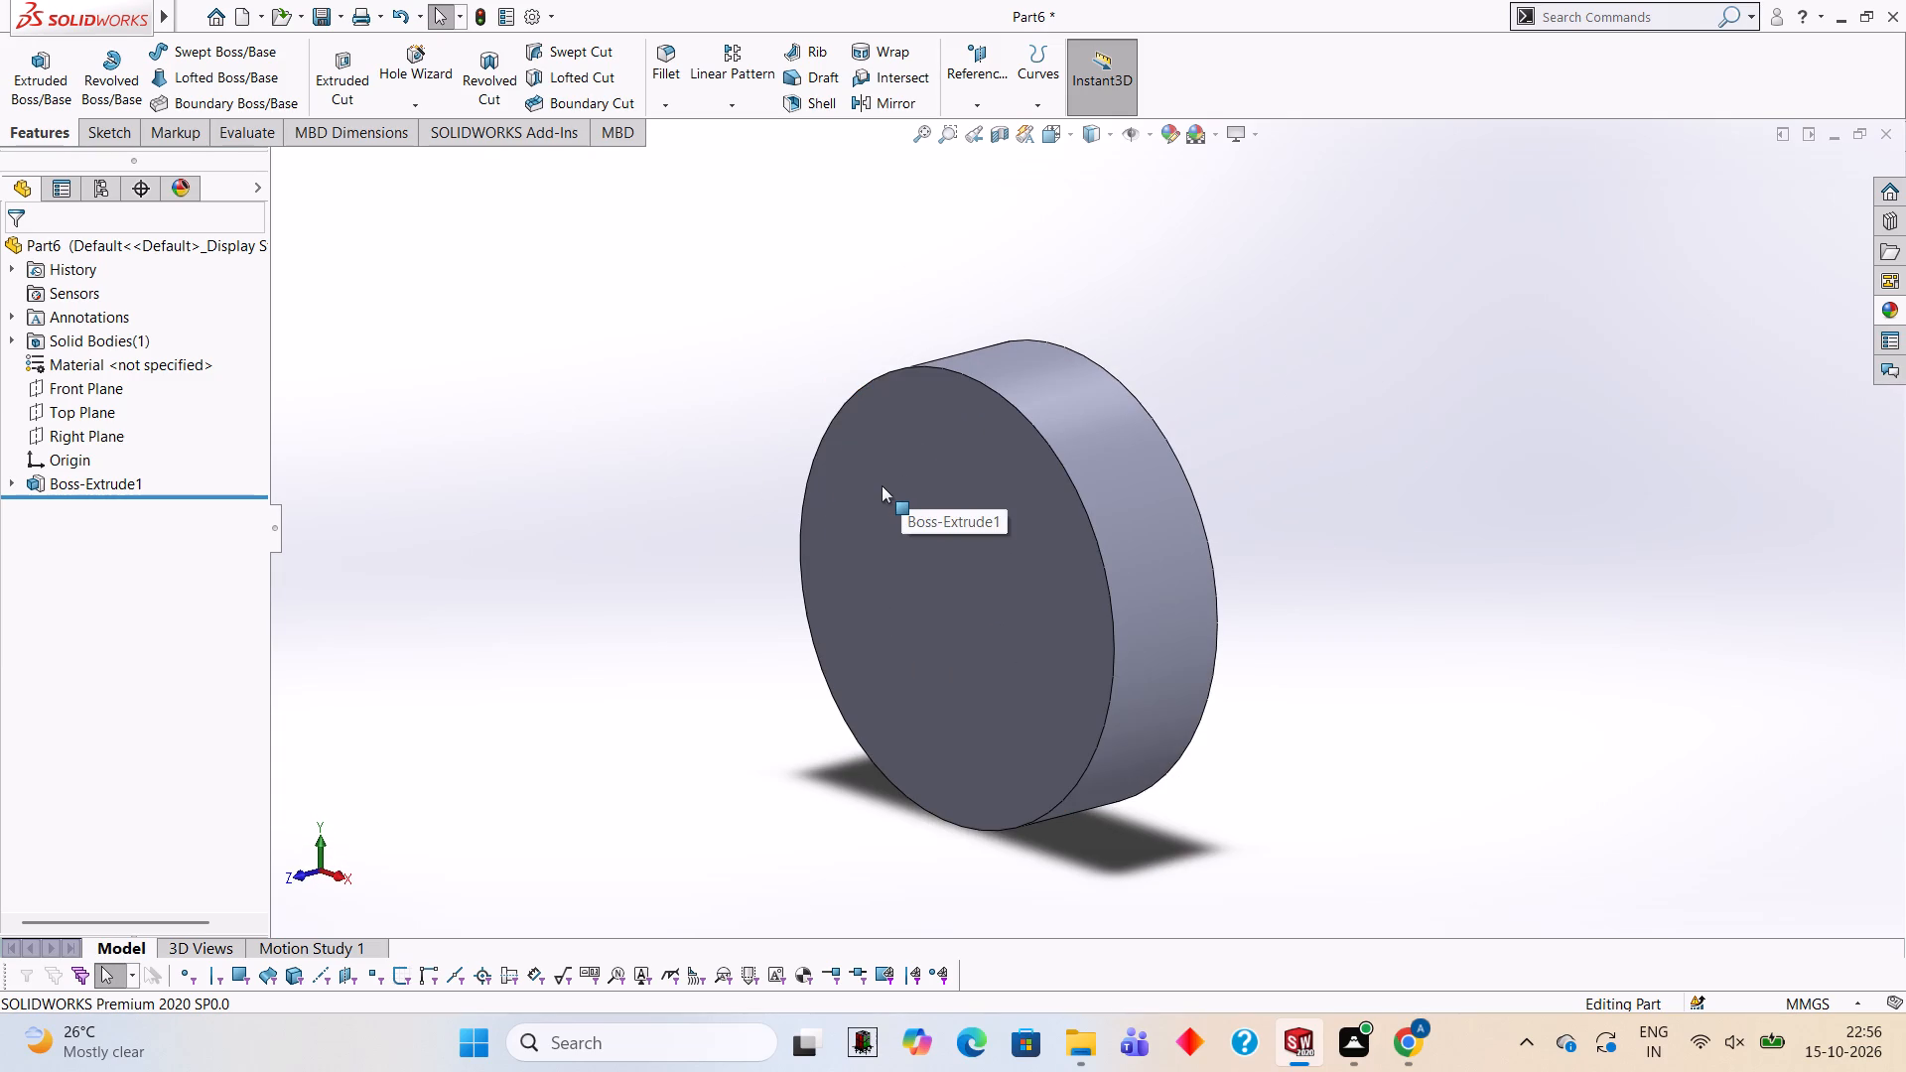
{"action": "scroll", "coordinate": [882, 485], "scroll_direction": "up", "scroll_amount": 2}
{"action": "scroll", "coordinate": [885, 476], "scroll_direction": "down", "scroll_amount": 2}
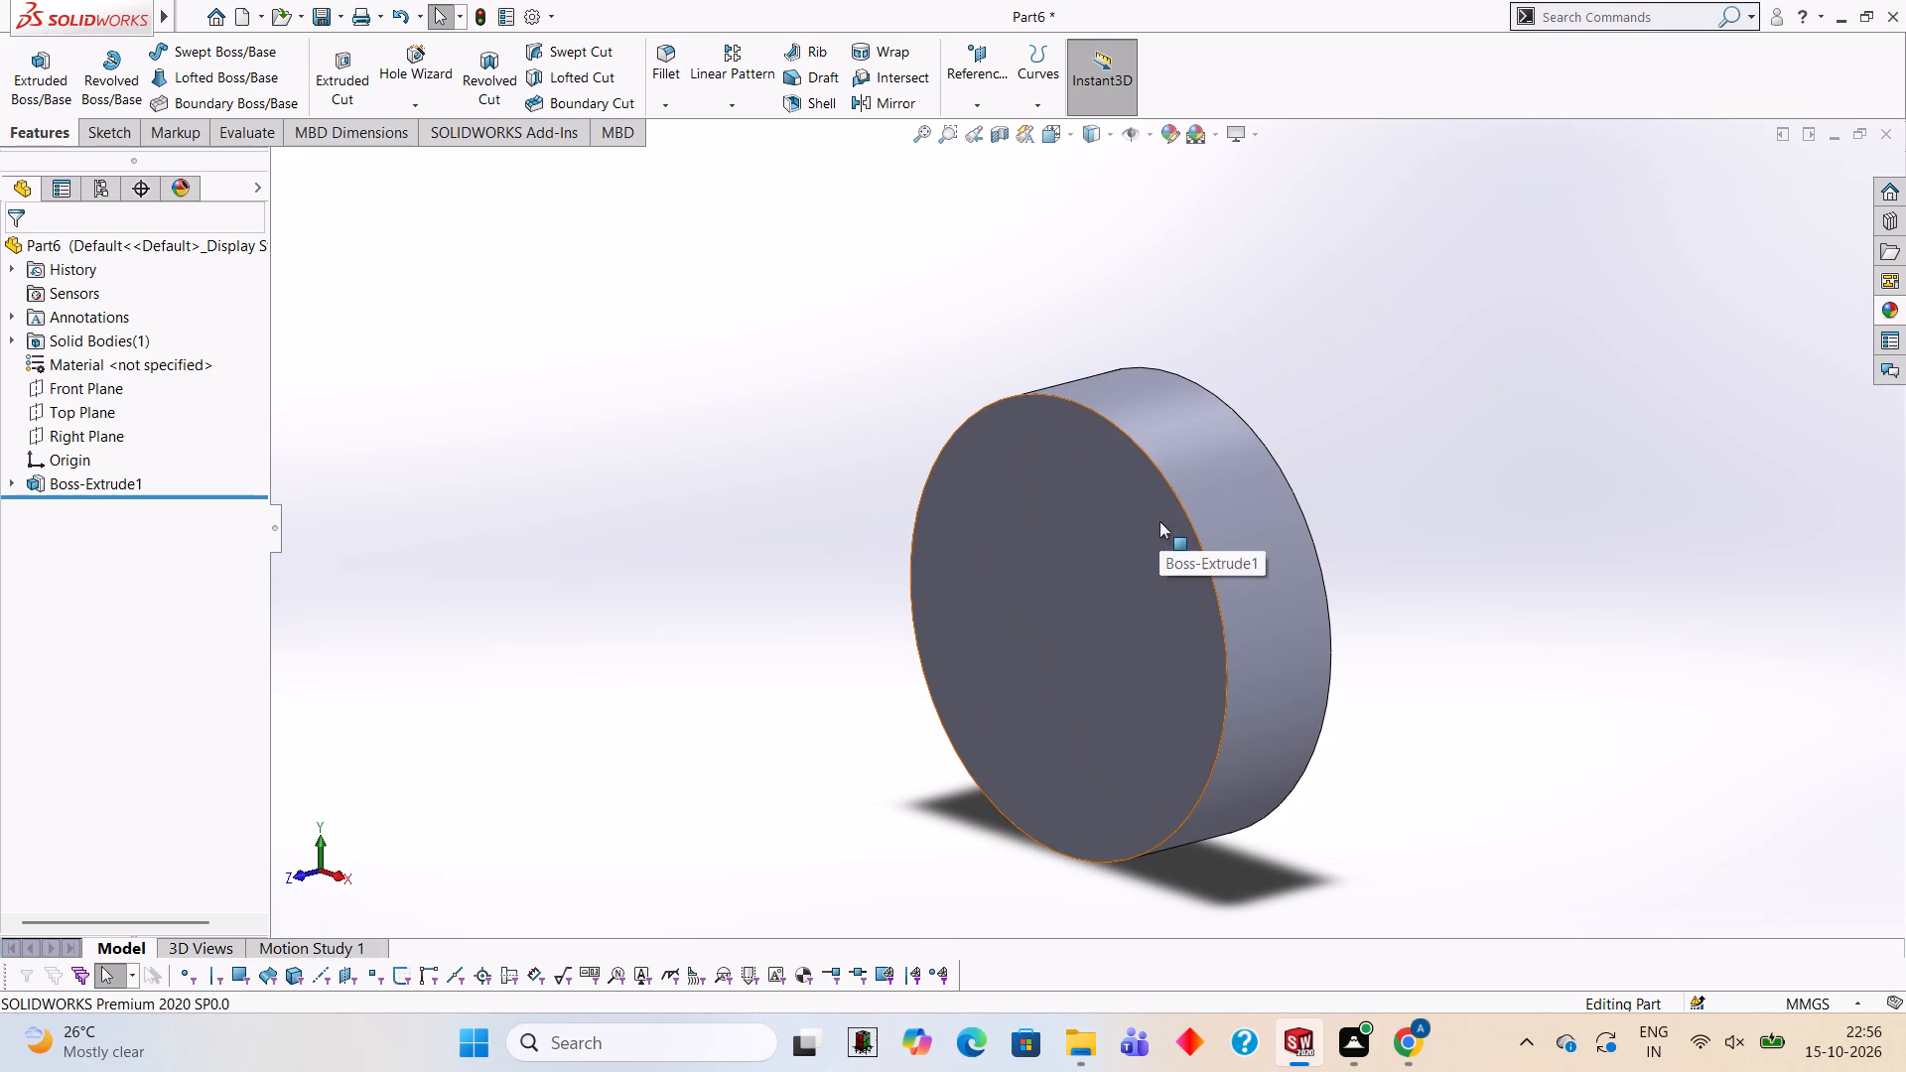
Start a sketch on the disc's flat front face, viewed head-on, and begin a circle centred on the origin.
{"action": "left_click", "coordinate": [1136, 585]}
{"action": "left_click", "coordinate": [1220, 521]}
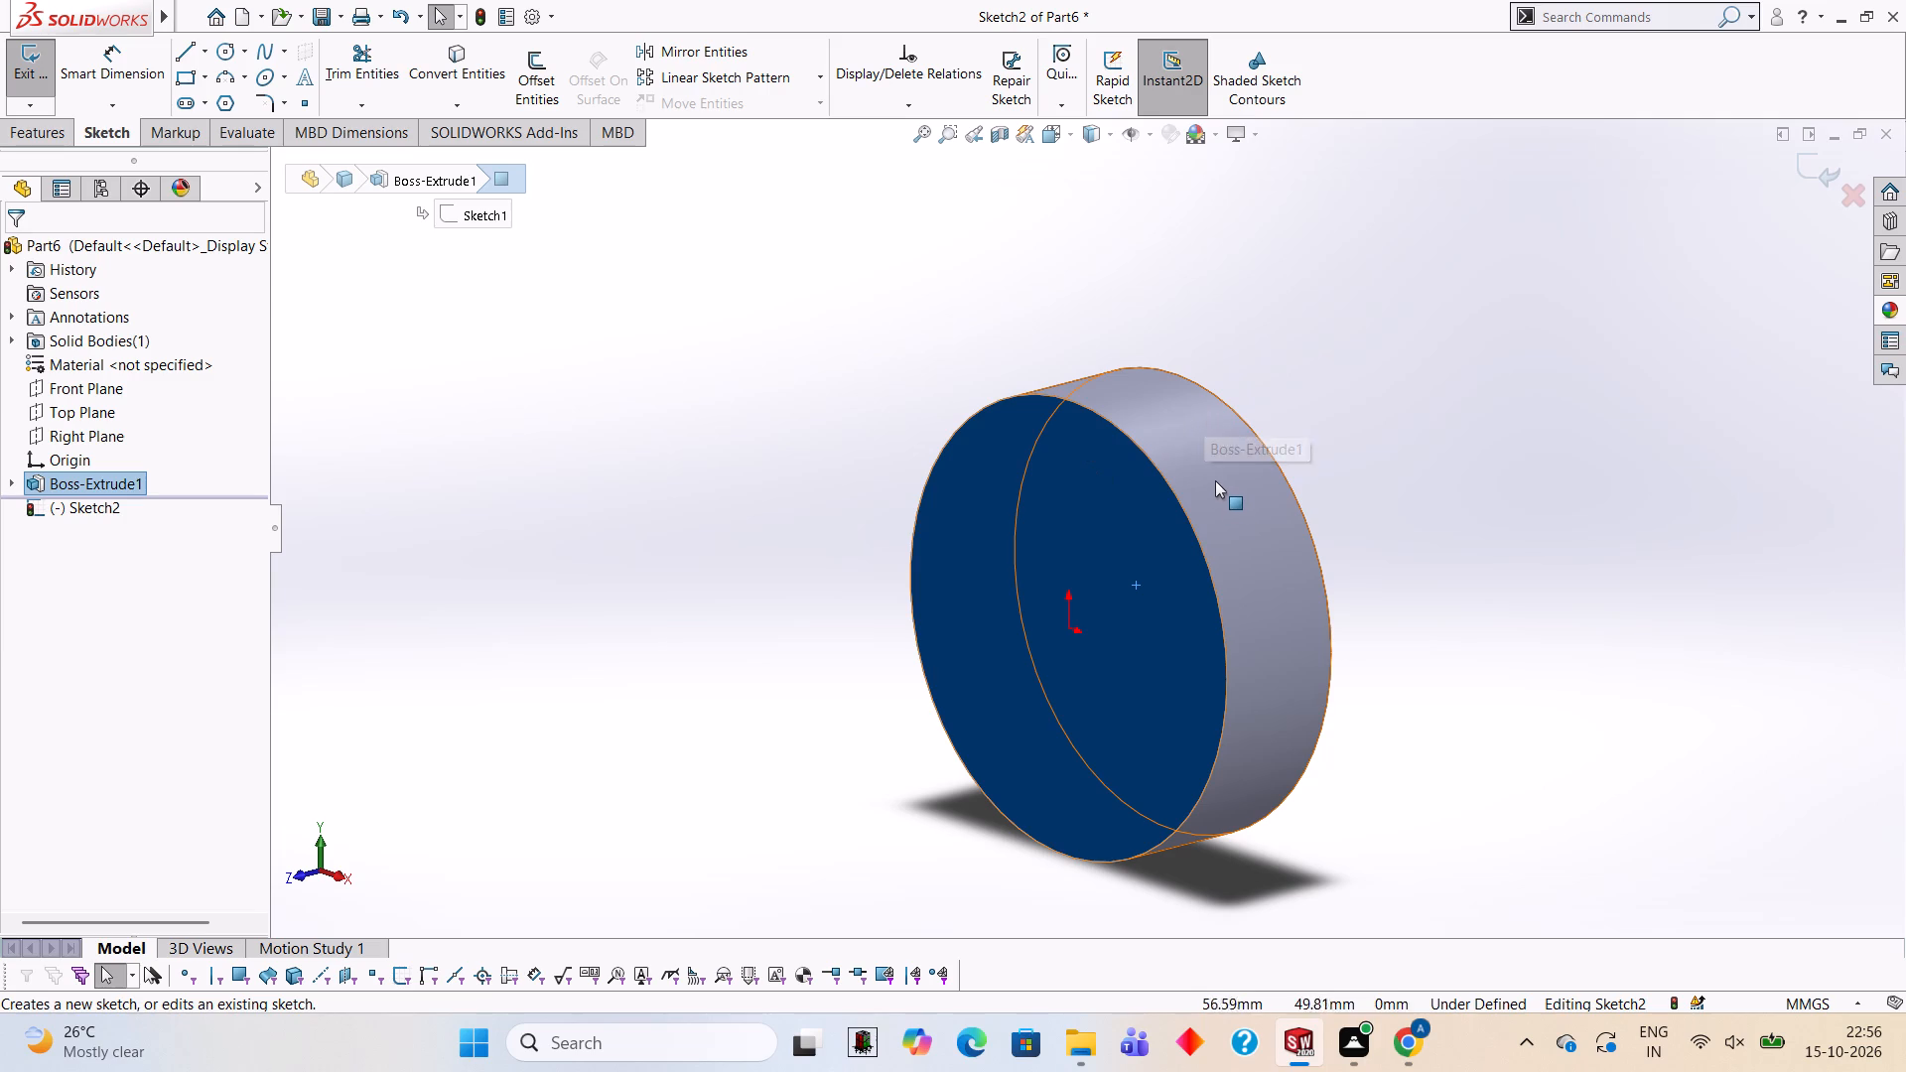
{"action": "key", "text": "ctrl+8"}
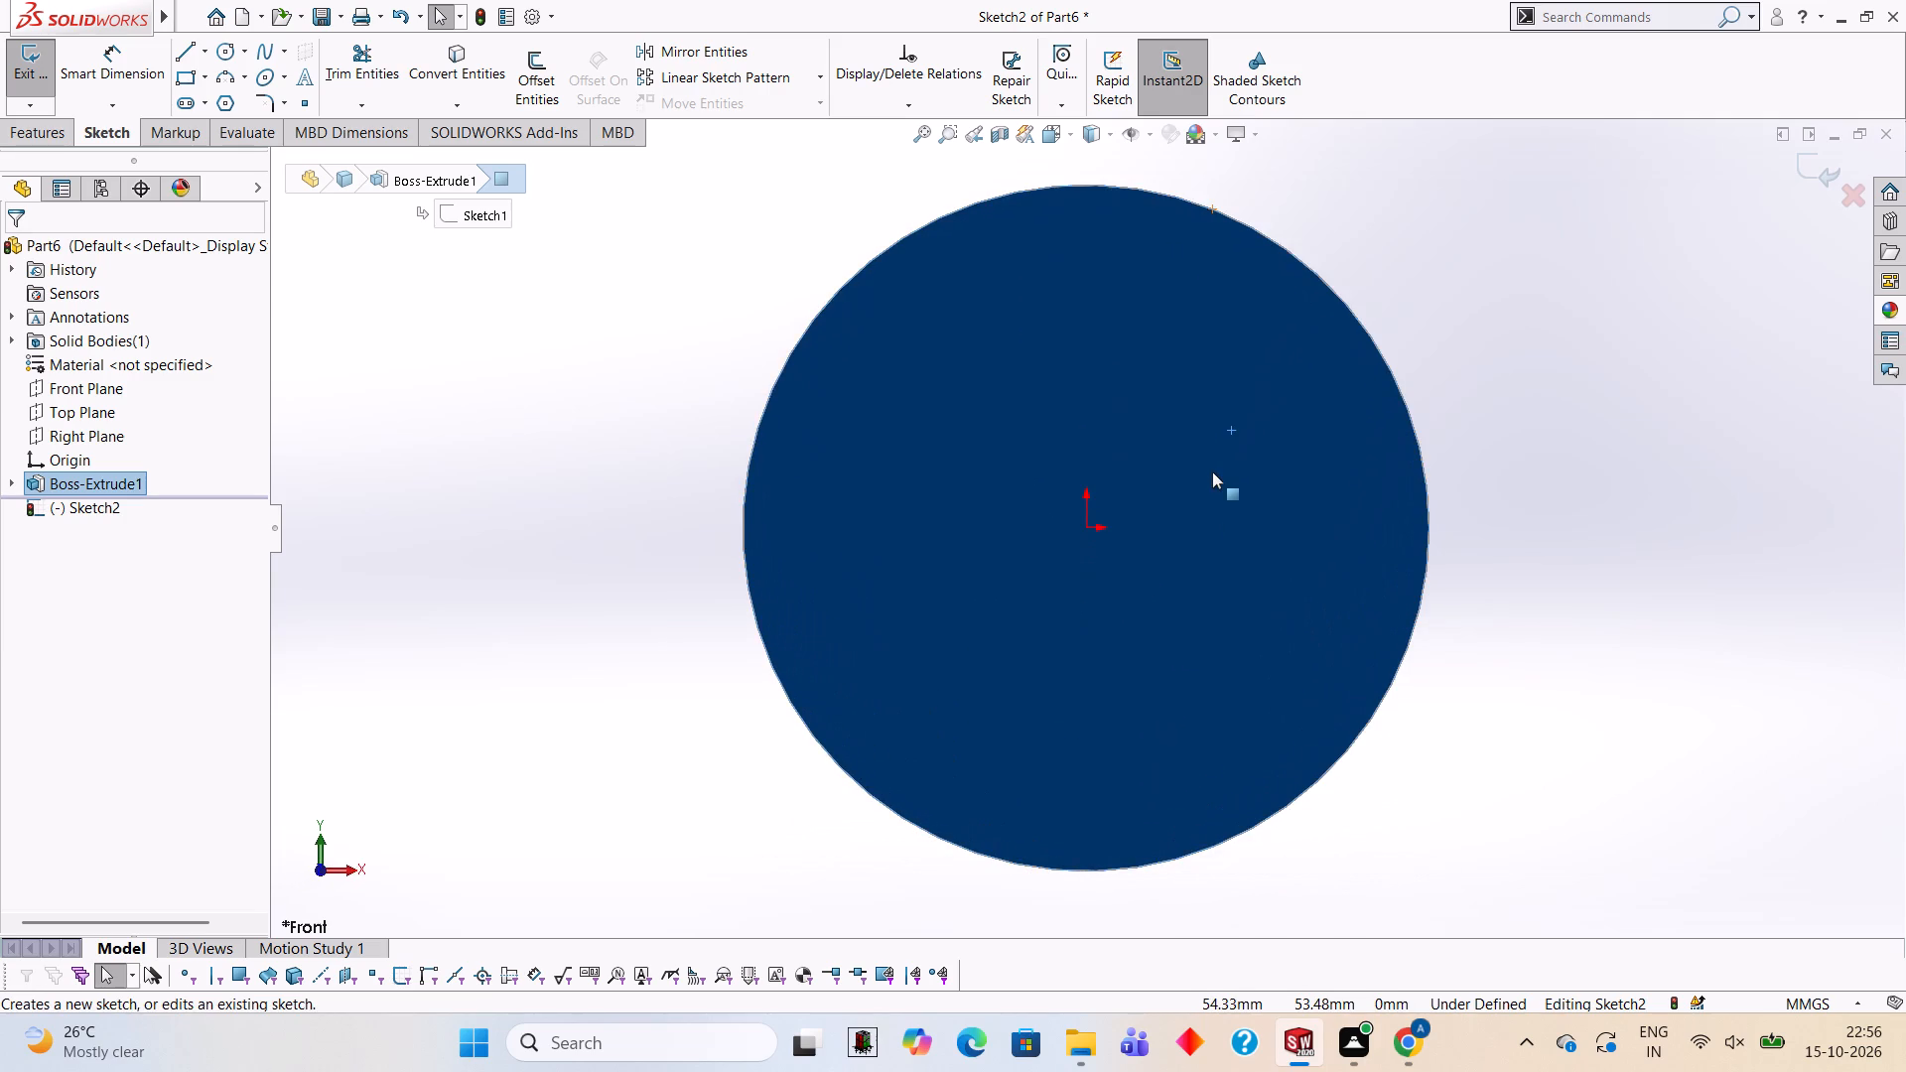
{"action": "scroll", "coordinate": [1241, 544], "scroll_direction": "up", "scroll_amount": 2}
{"action": "scroll", "coordinate": [1241, 544], "scroll_direction": "down", "scroll_amount": 2}
{"action": "scroll", "coordinate": [1116, 458], "scroll_direction": "up", "scroll_amount": 2}
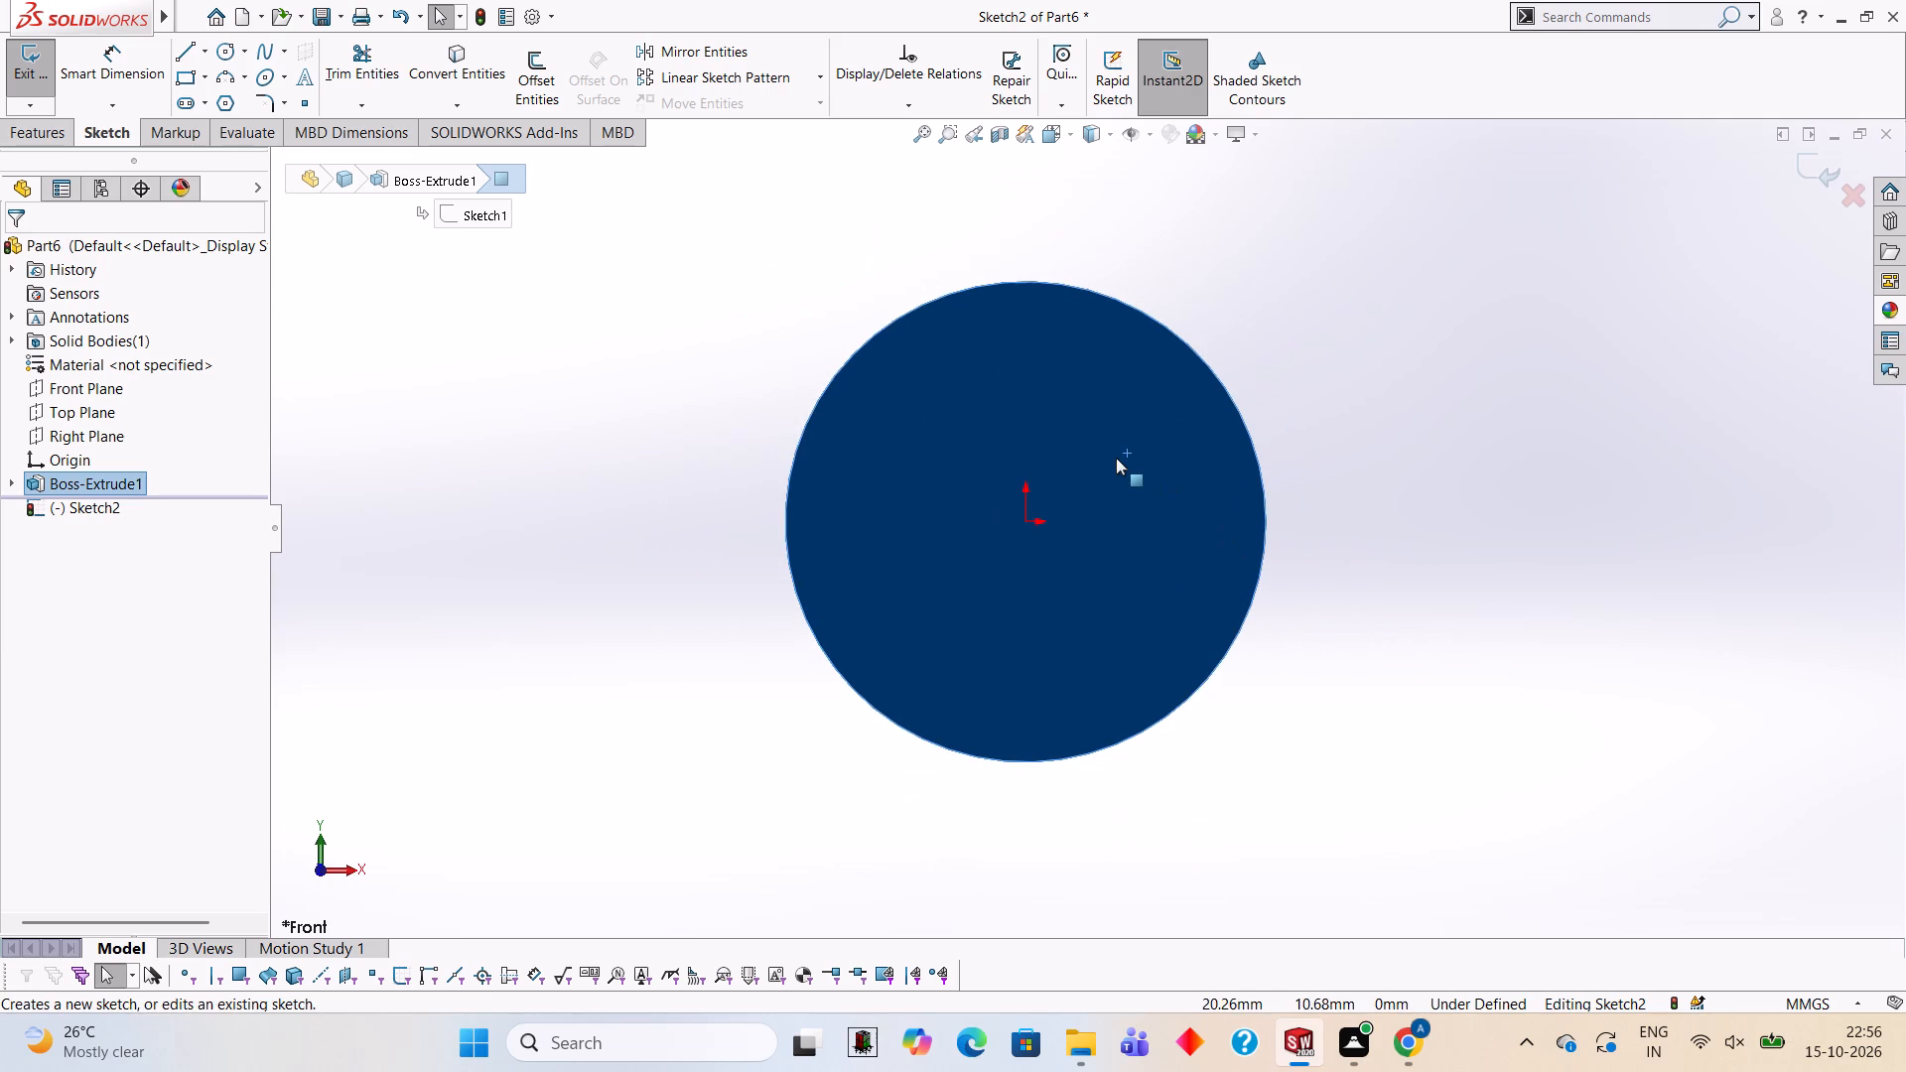
{"action": "scroll", "coordinate": [1086, 449], "scroll_direction": "up", "scroll_amount": 1}
{"action": "scroll", "coordinate": [1086, 449], "scroll_direction": "down", "scroll_amount": 2}
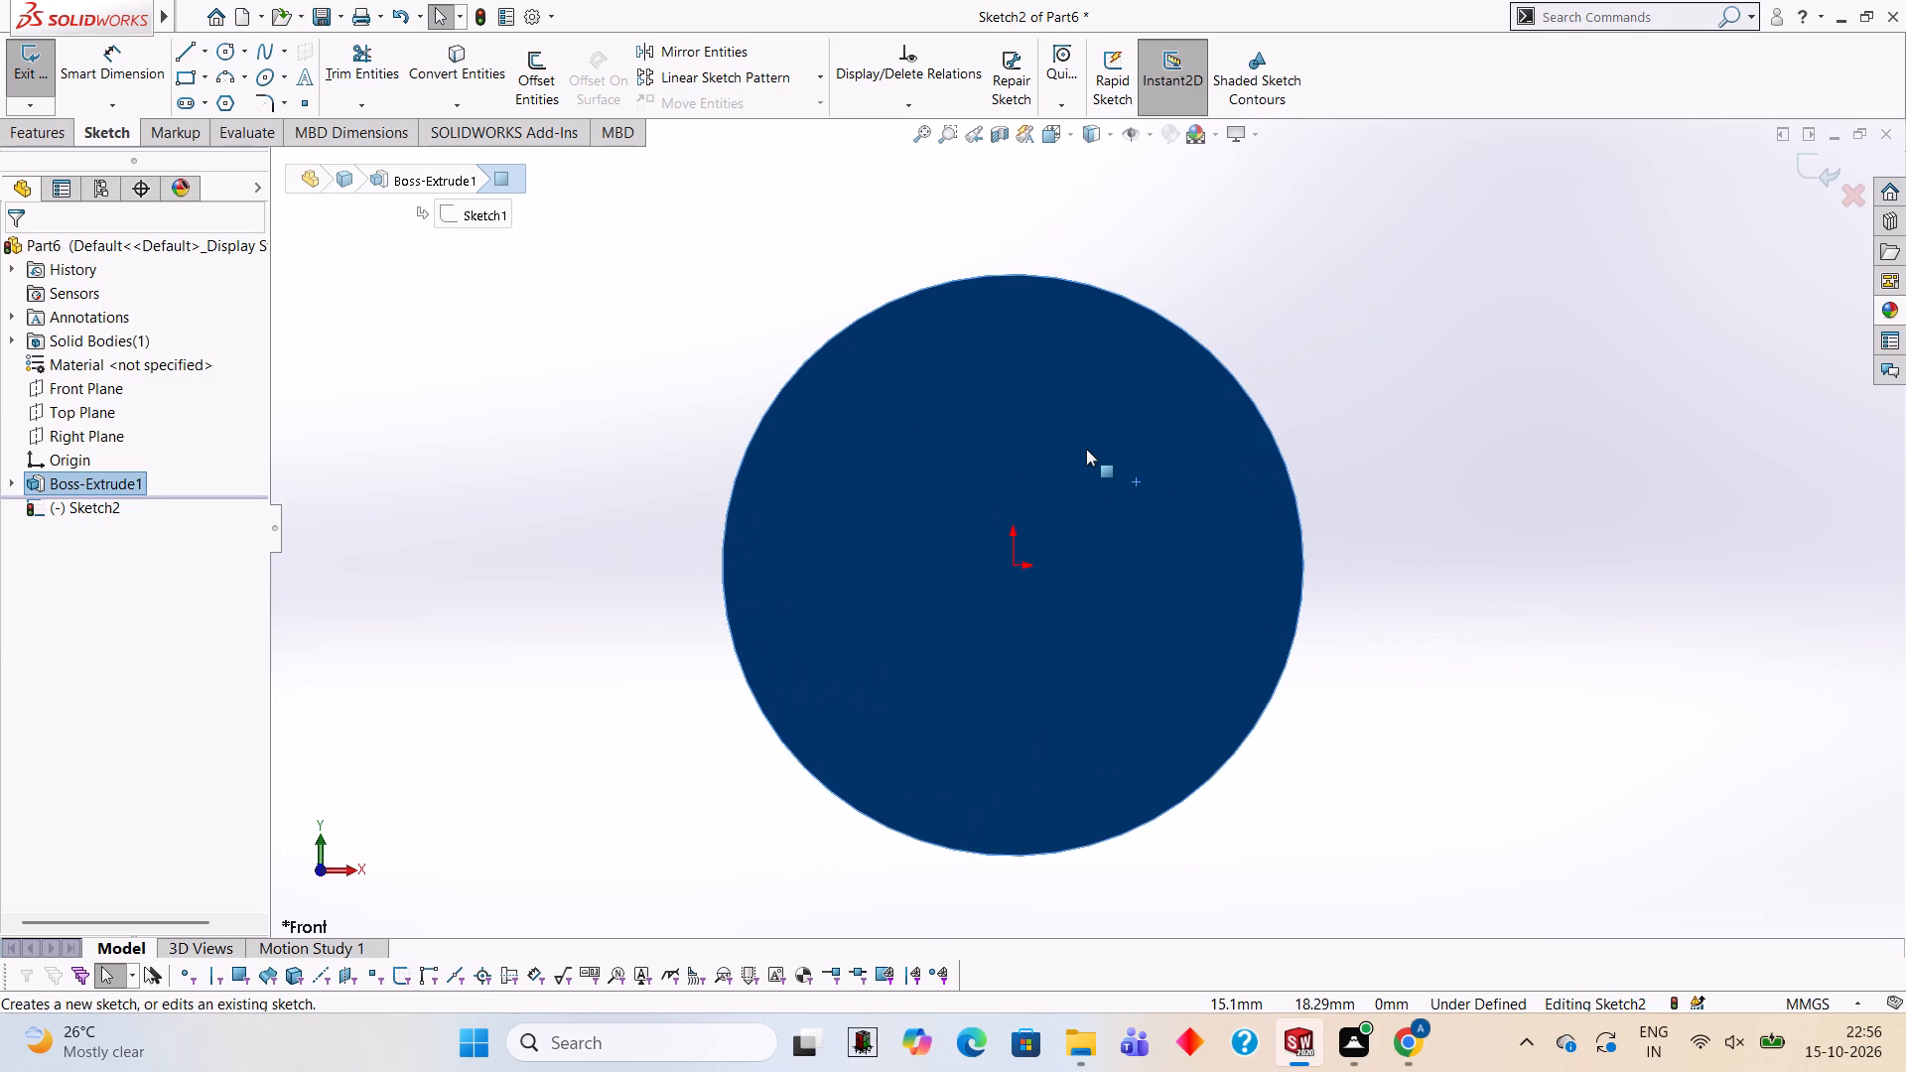
{"action": "left_click", "coordinate": [228, 59]}
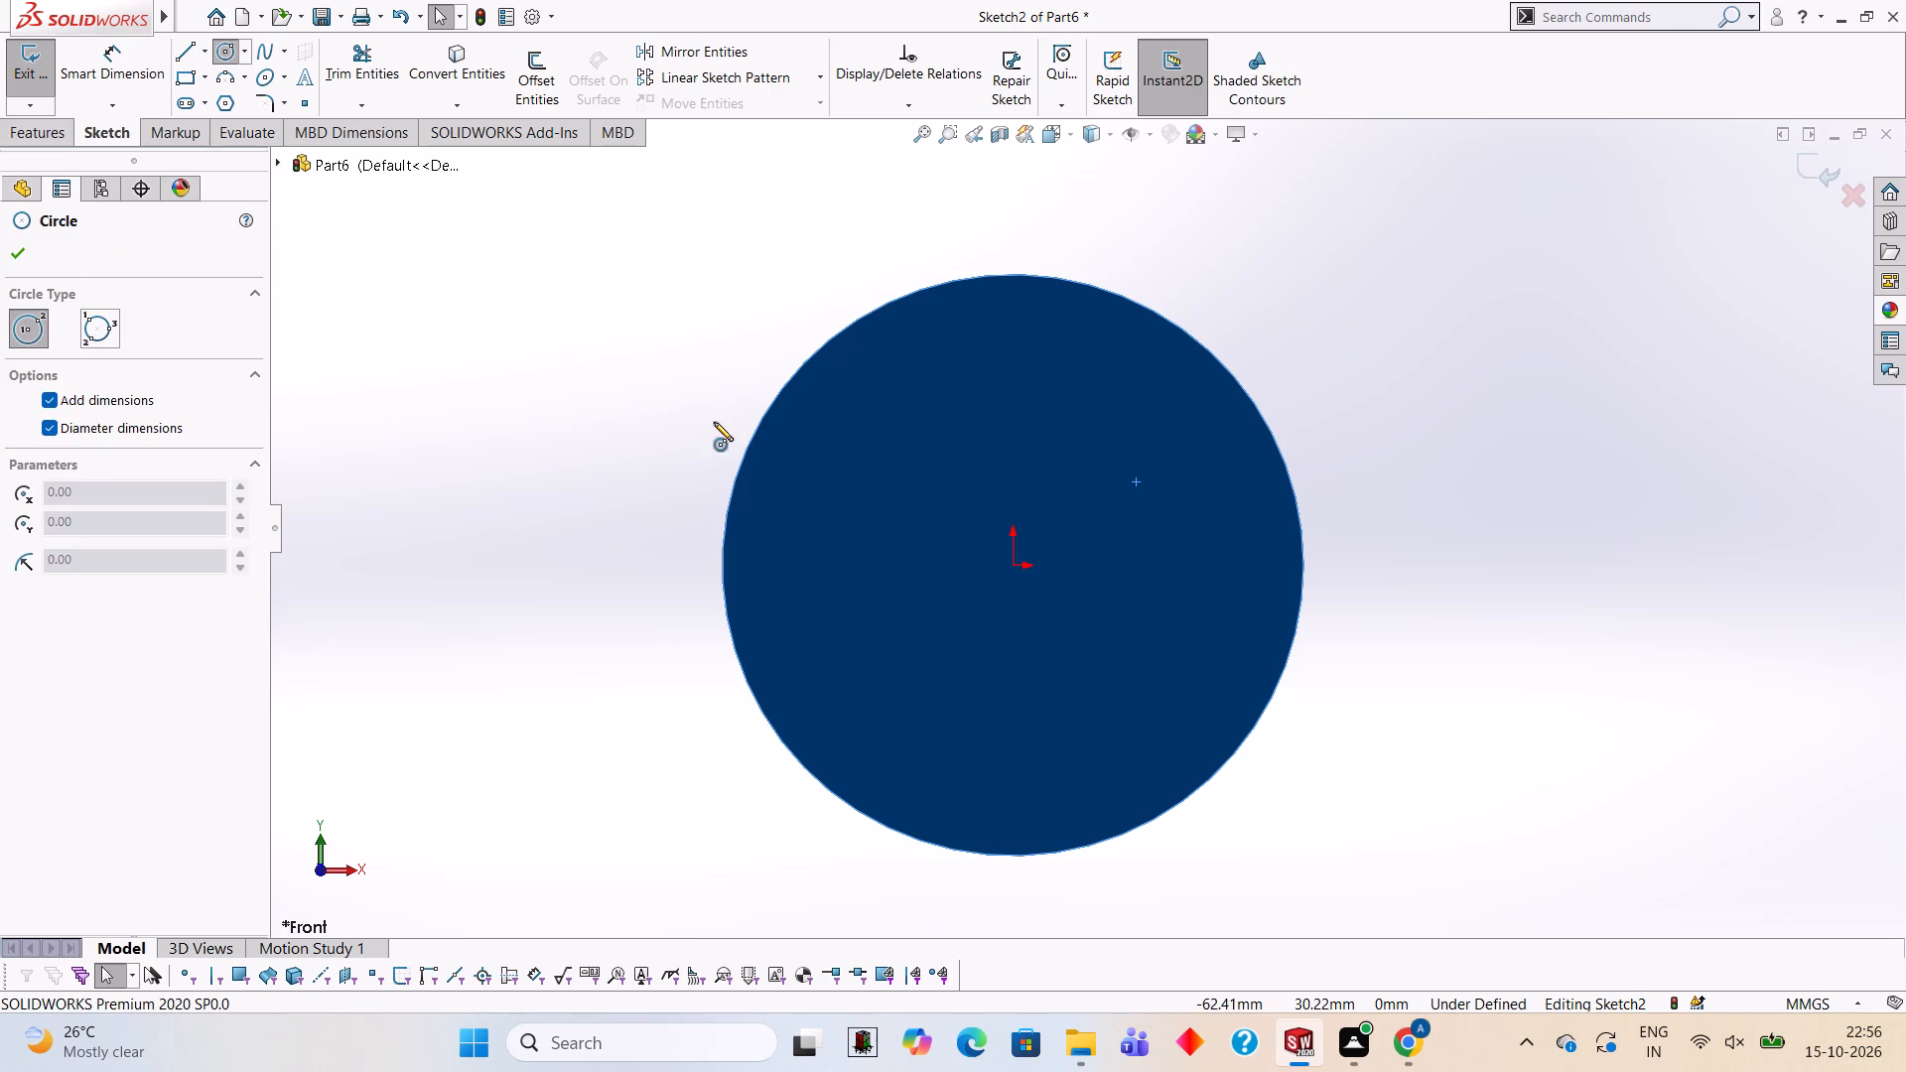
{"action": "left_click", "coordinate": [1012, 568]}
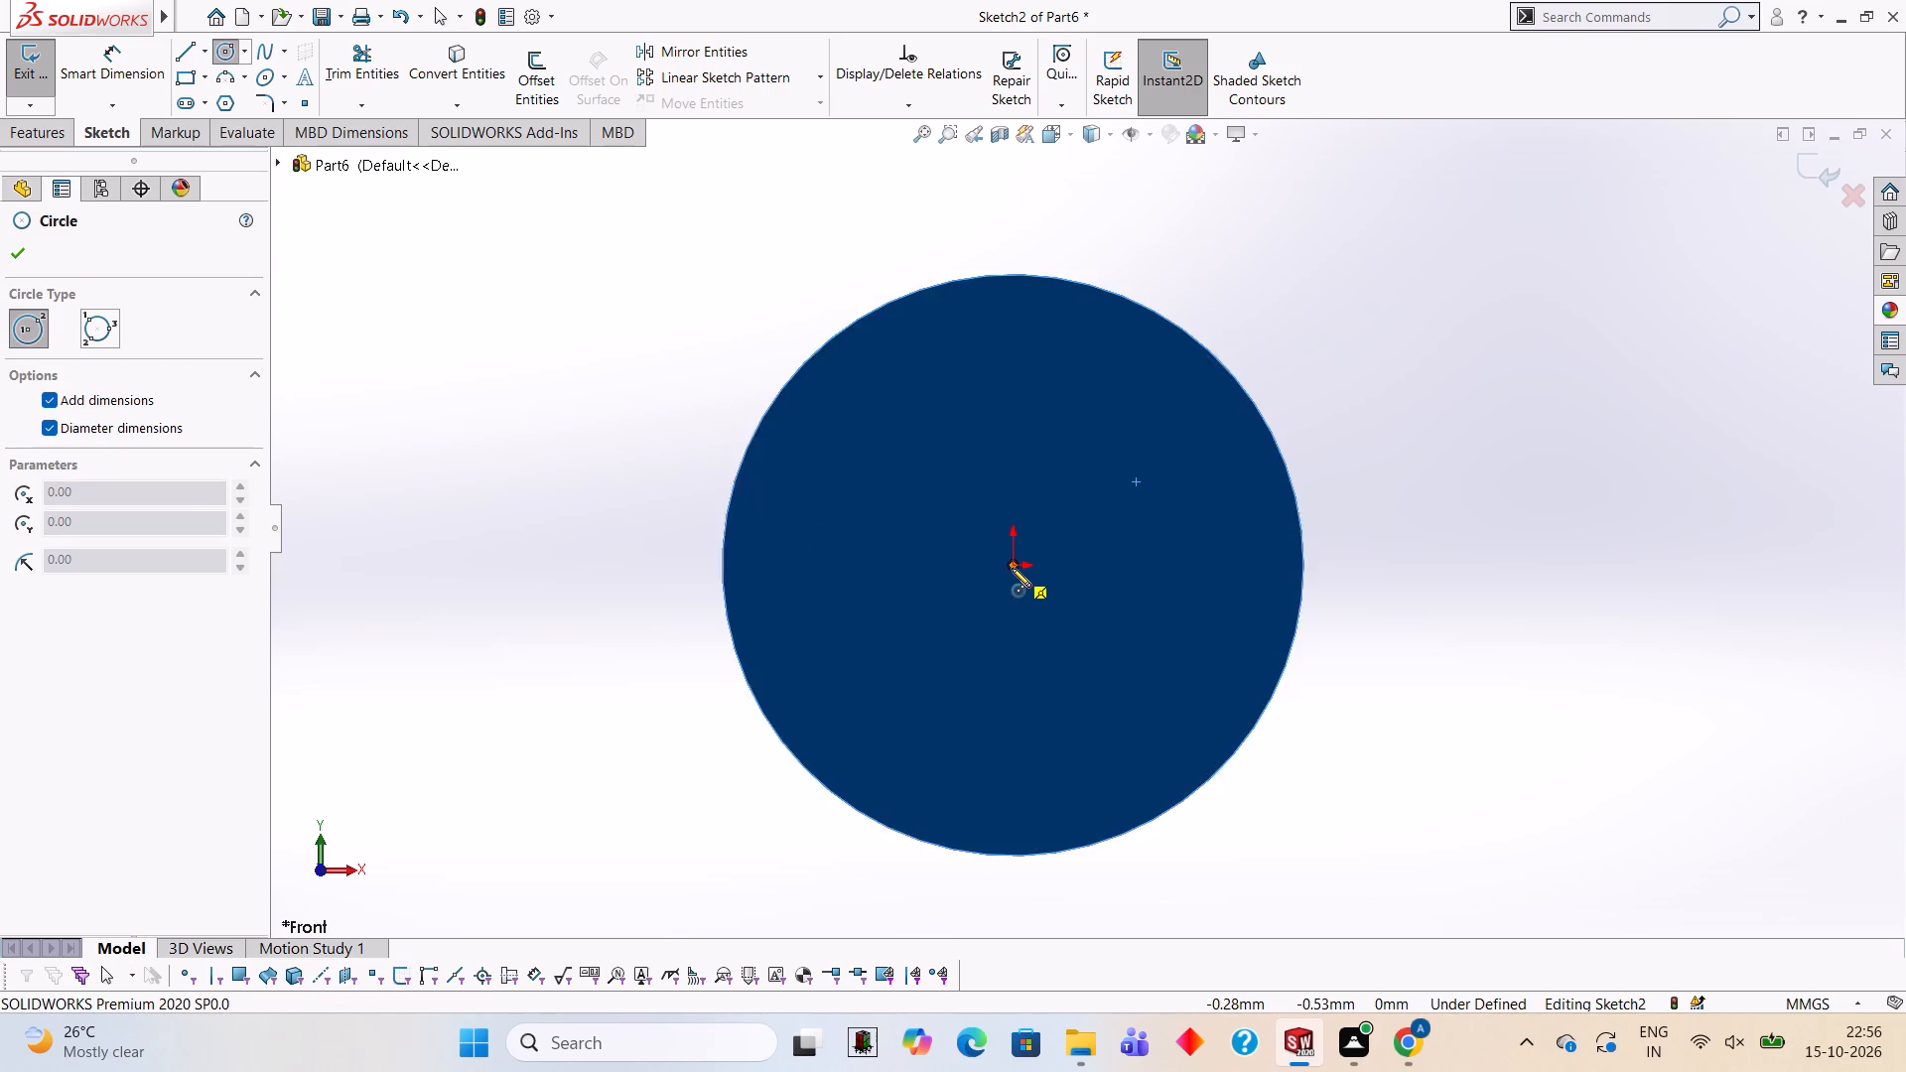
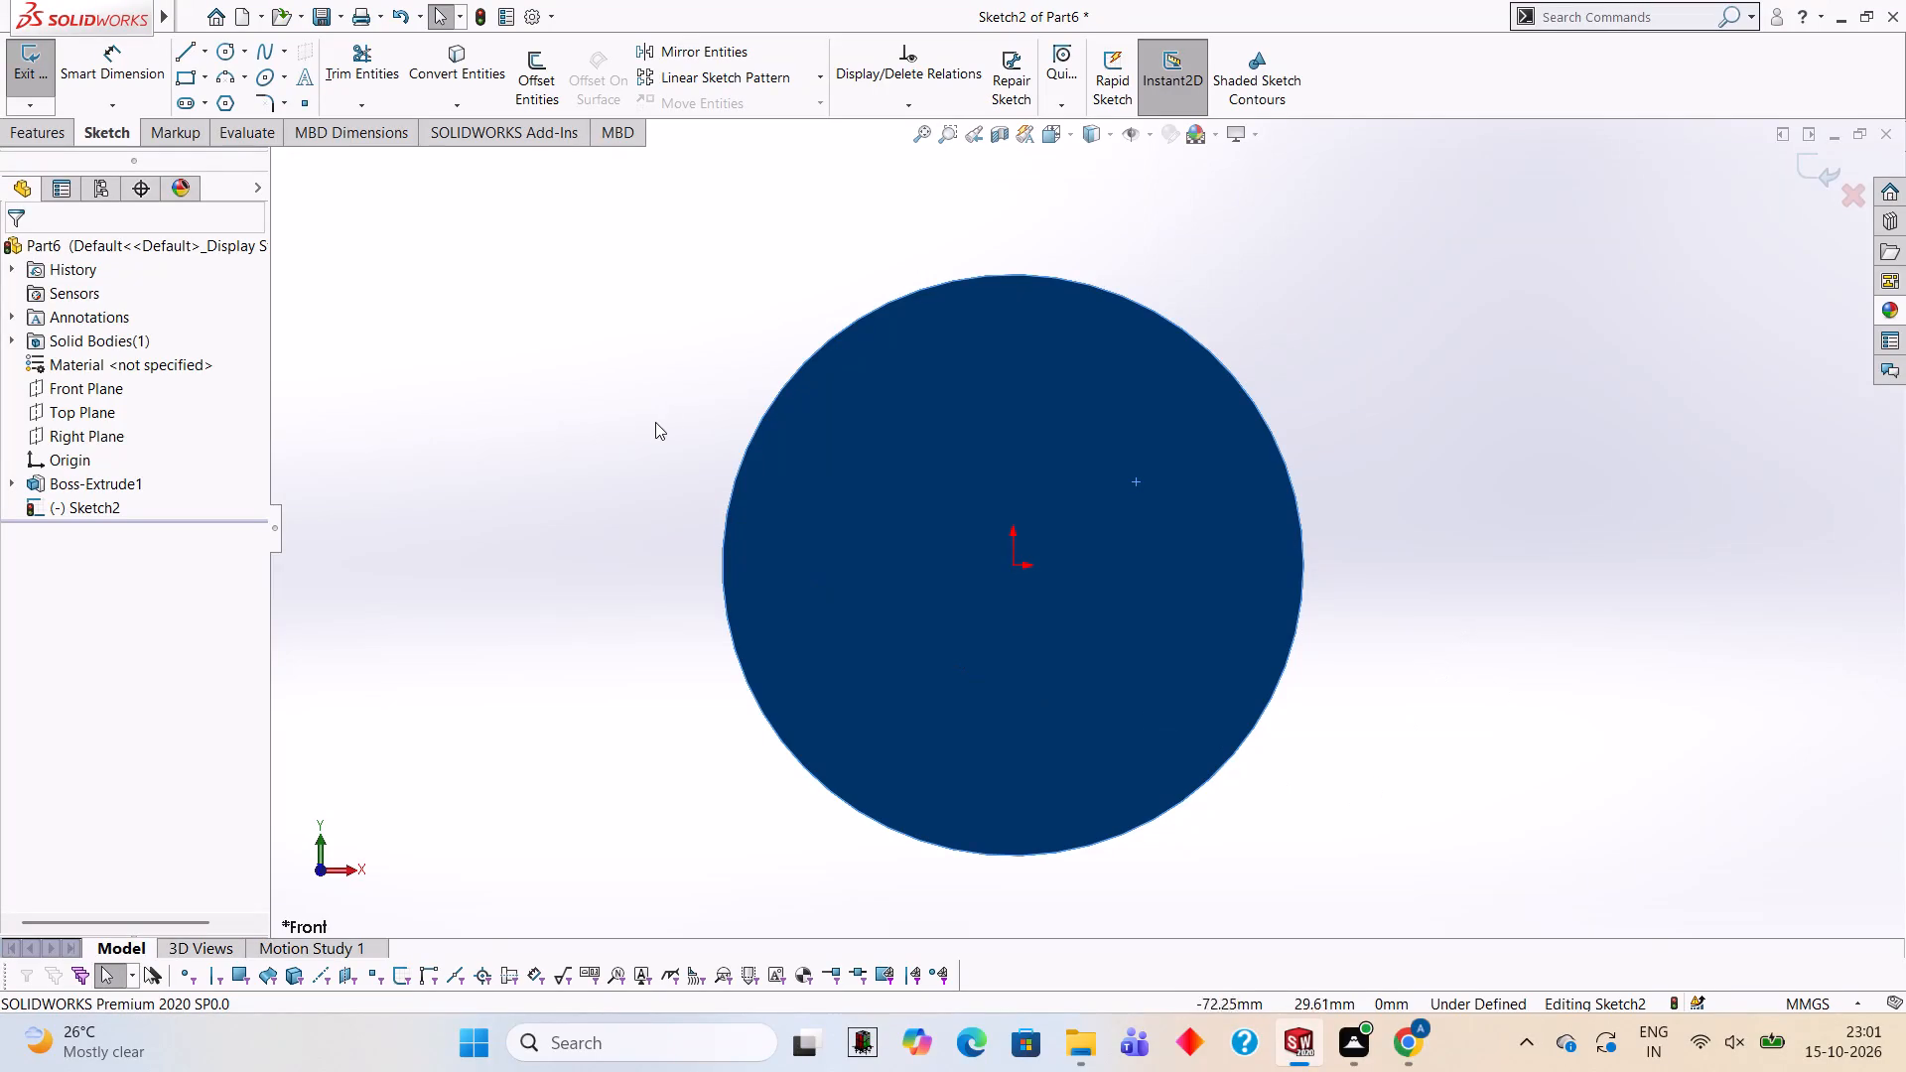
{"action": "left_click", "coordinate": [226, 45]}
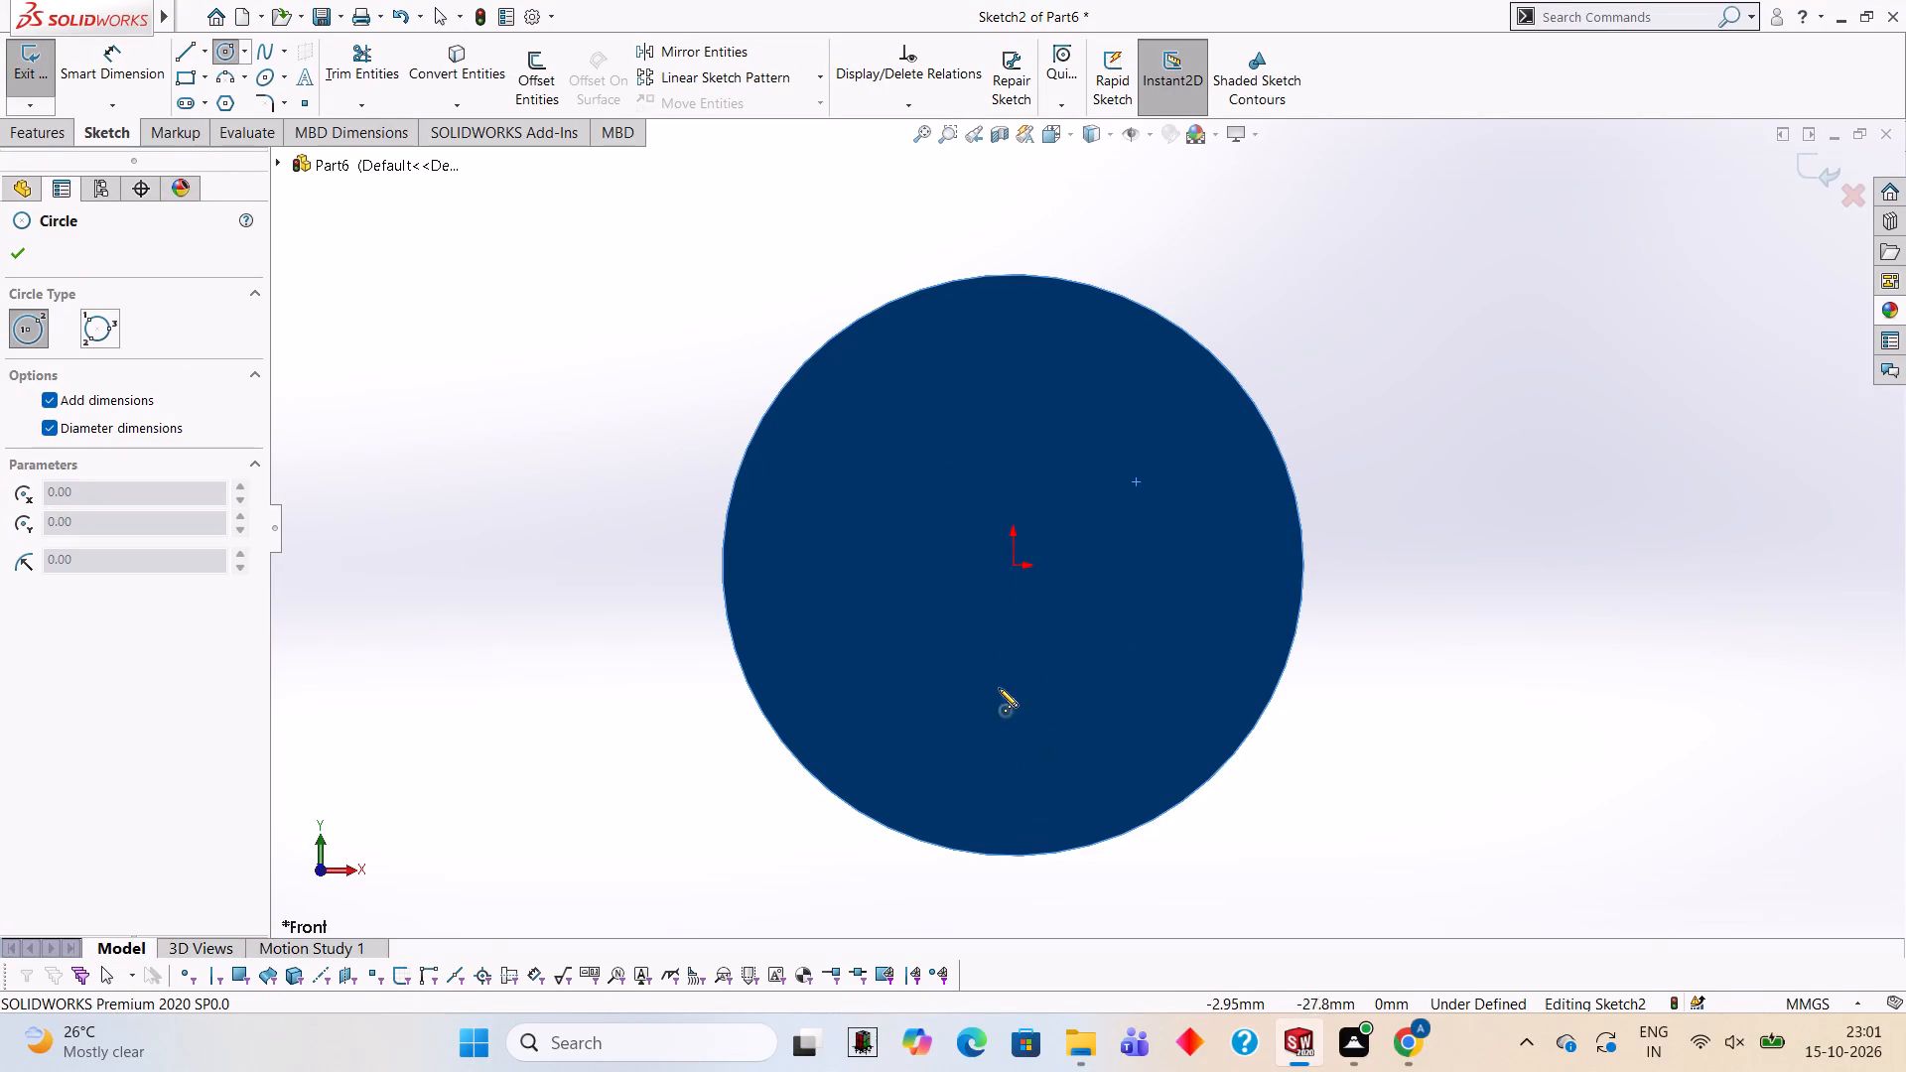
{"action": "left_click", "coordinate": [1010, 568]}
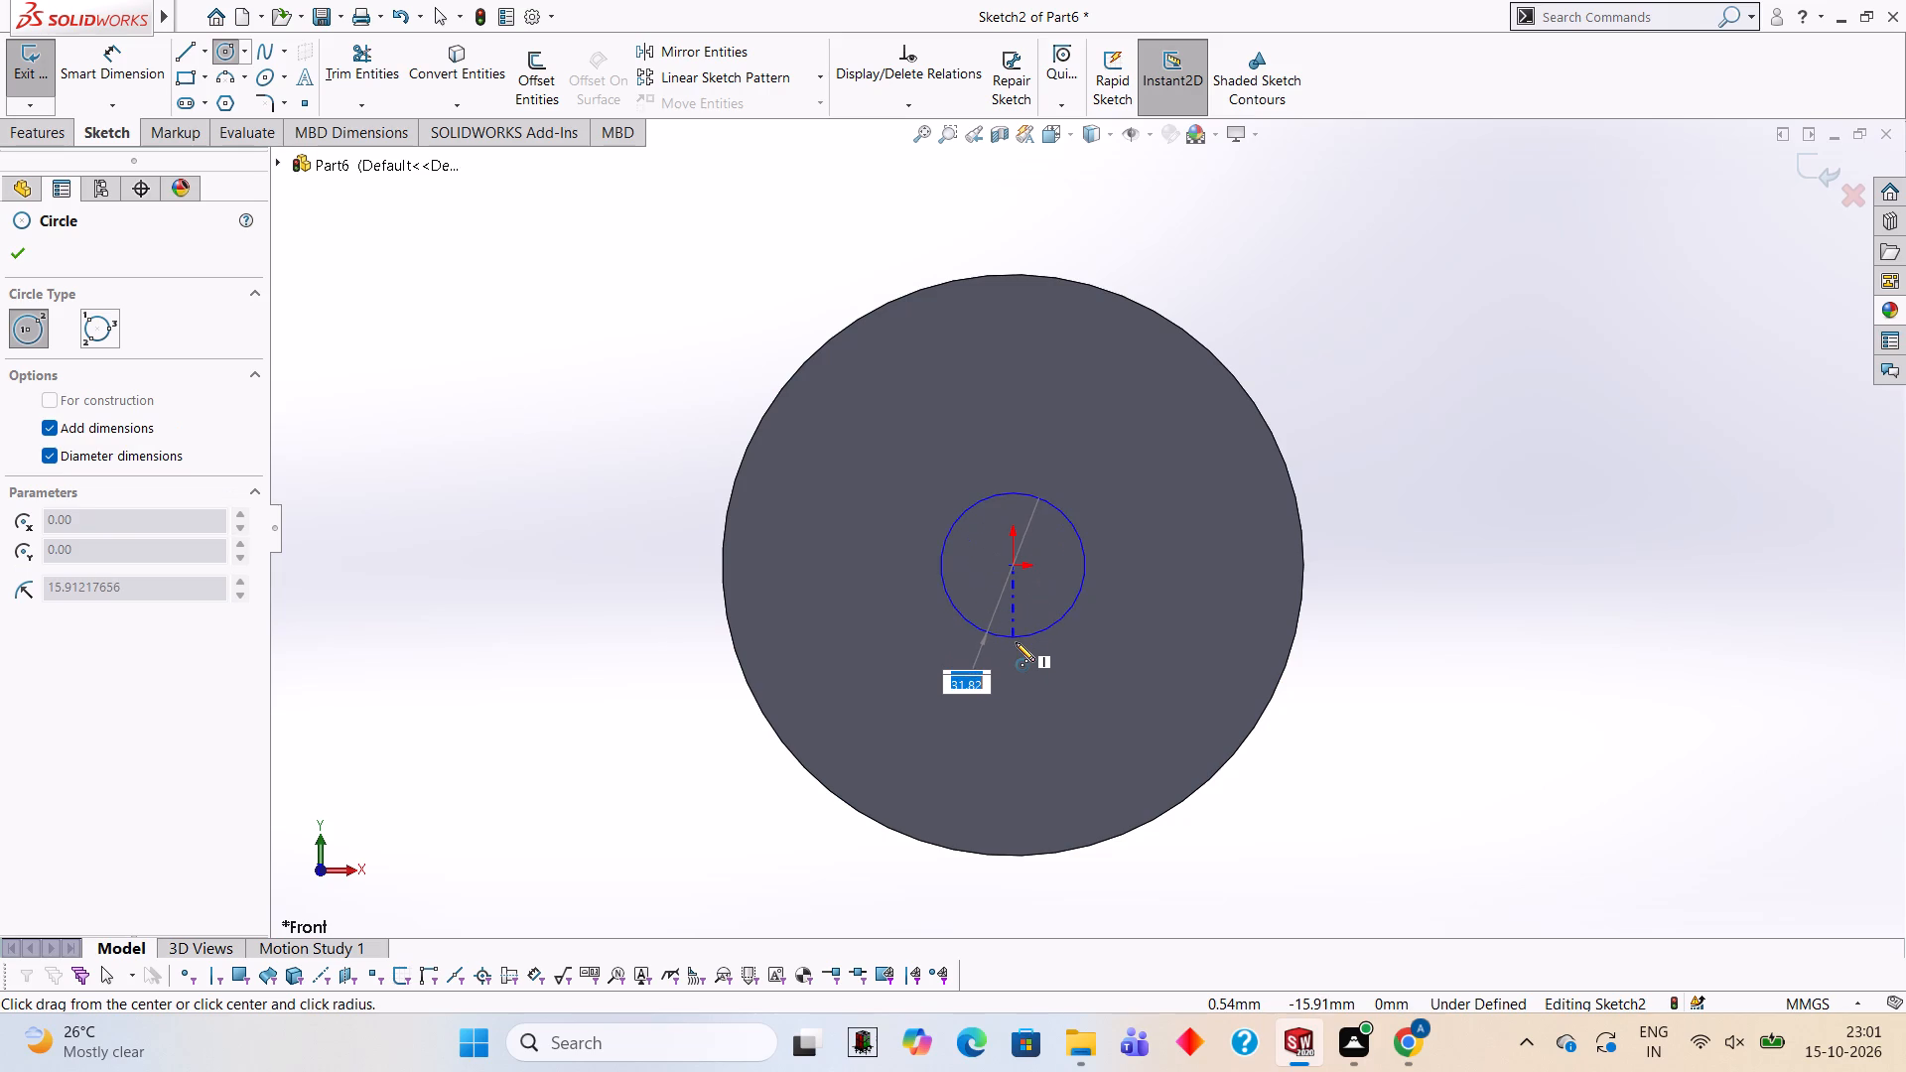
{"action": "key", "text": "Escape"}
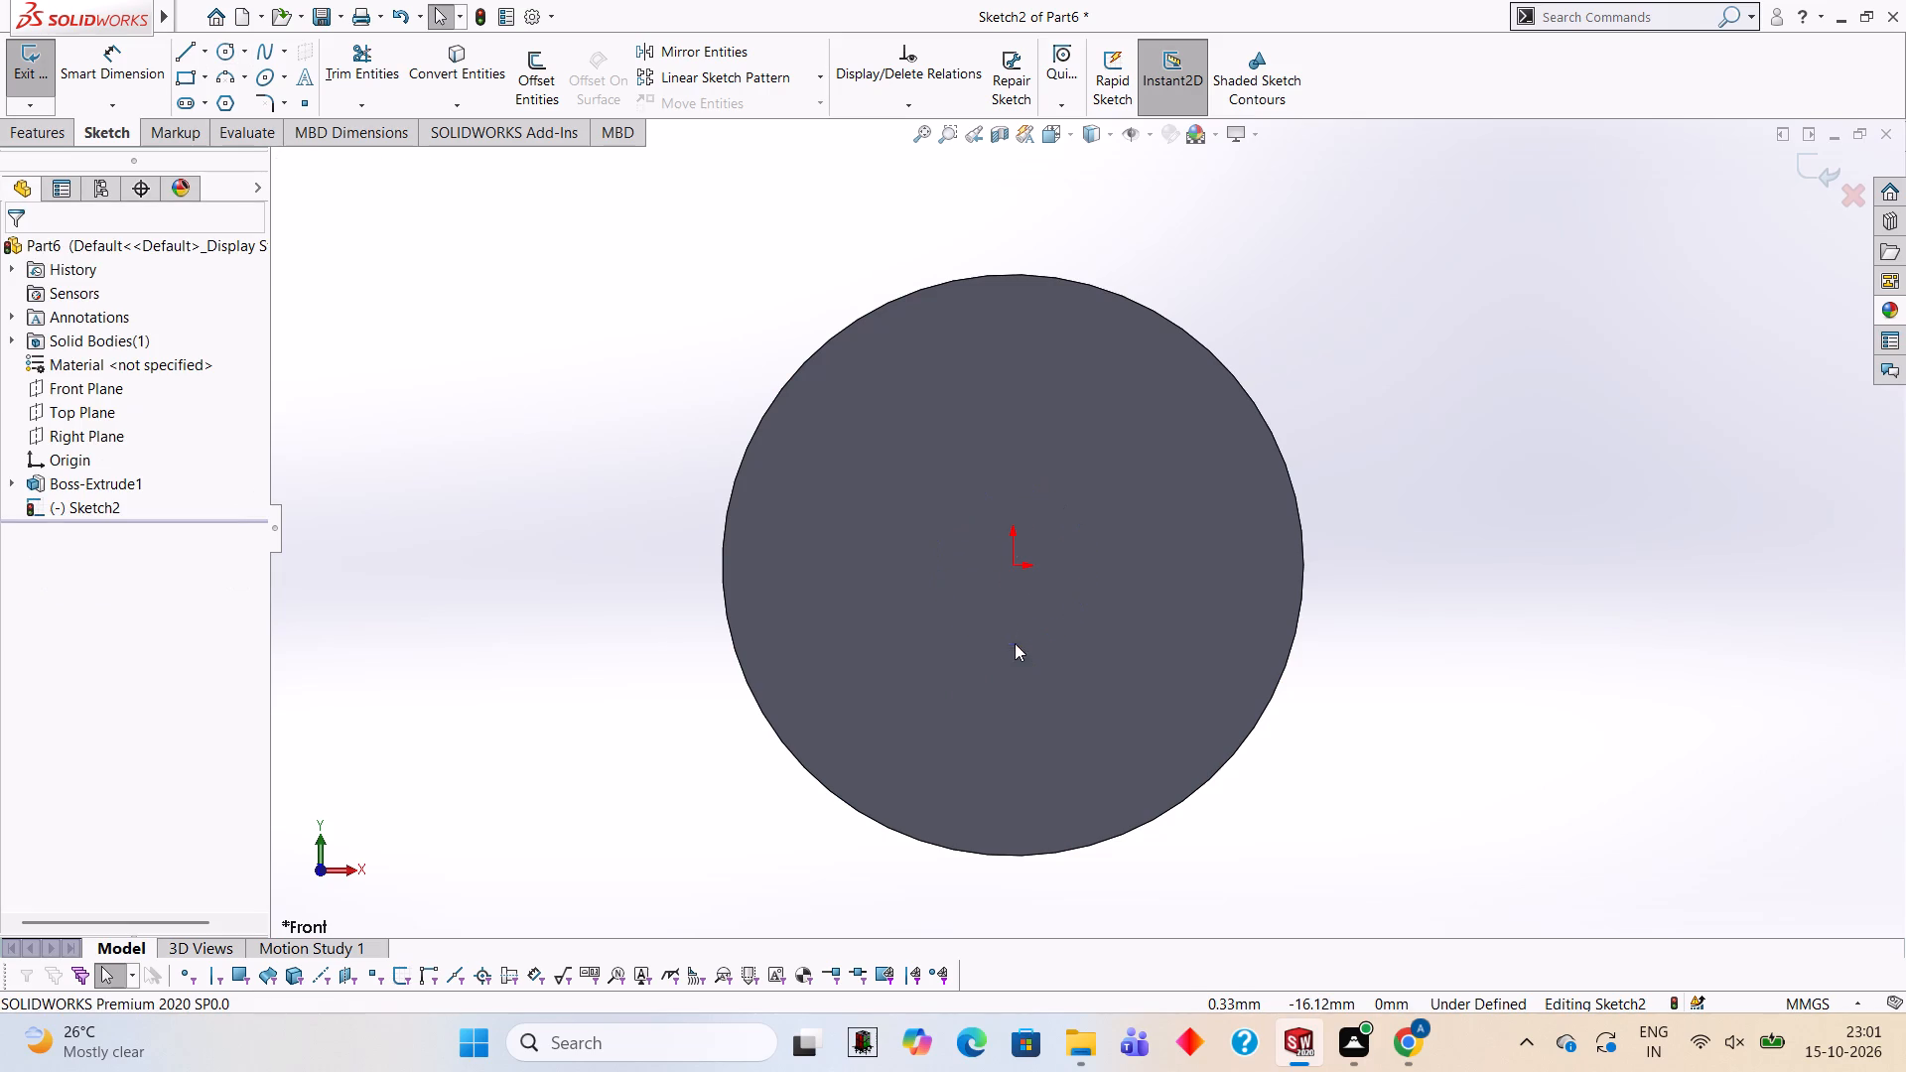
Sketch a 30 mm radius circle centred on the origin, with the automatic dimension and diameter dimension options turned off.
{"action": "left_click", "coordinate": [231, 41]}
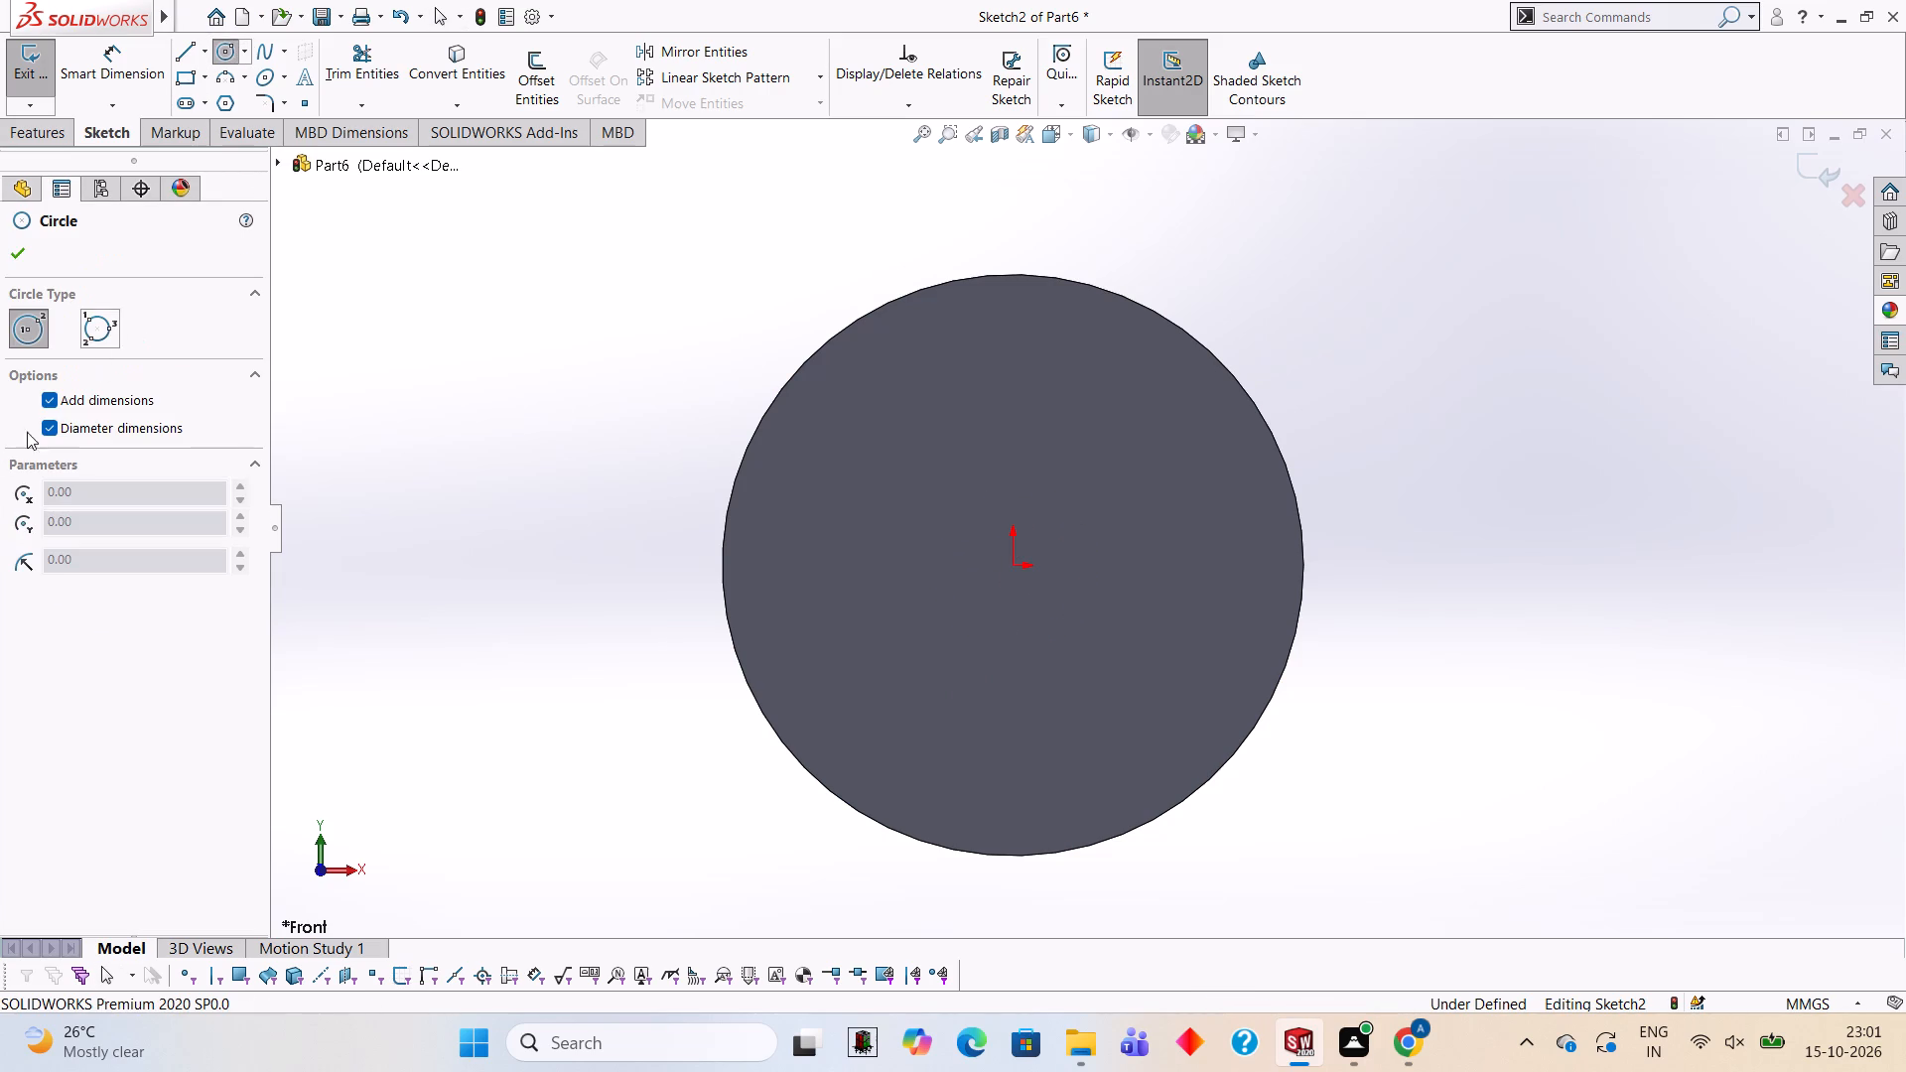
{"action": "left_click", "coordinate": [71, 404]}
{"action": "left_click", "coordinate": [85, 431]}
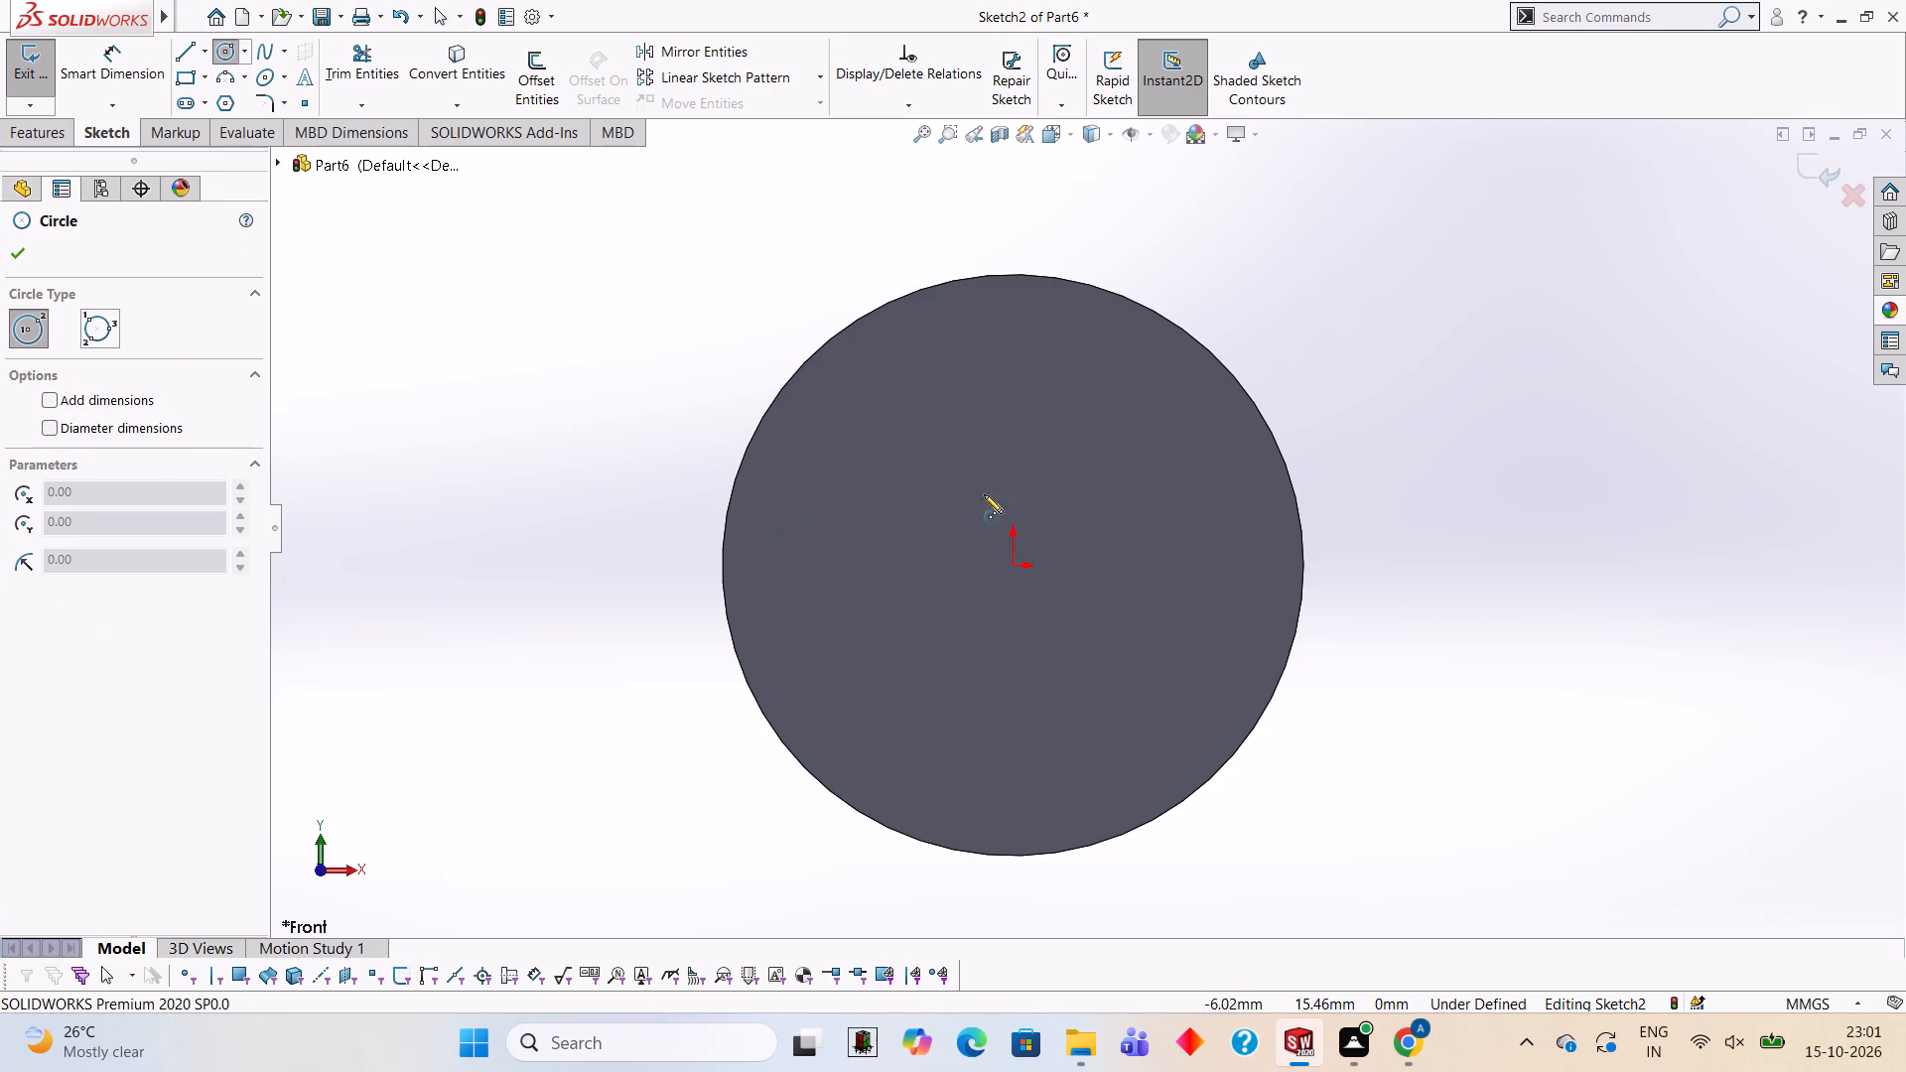
{"action": "left_click", "coordinate": [1015, 567]}
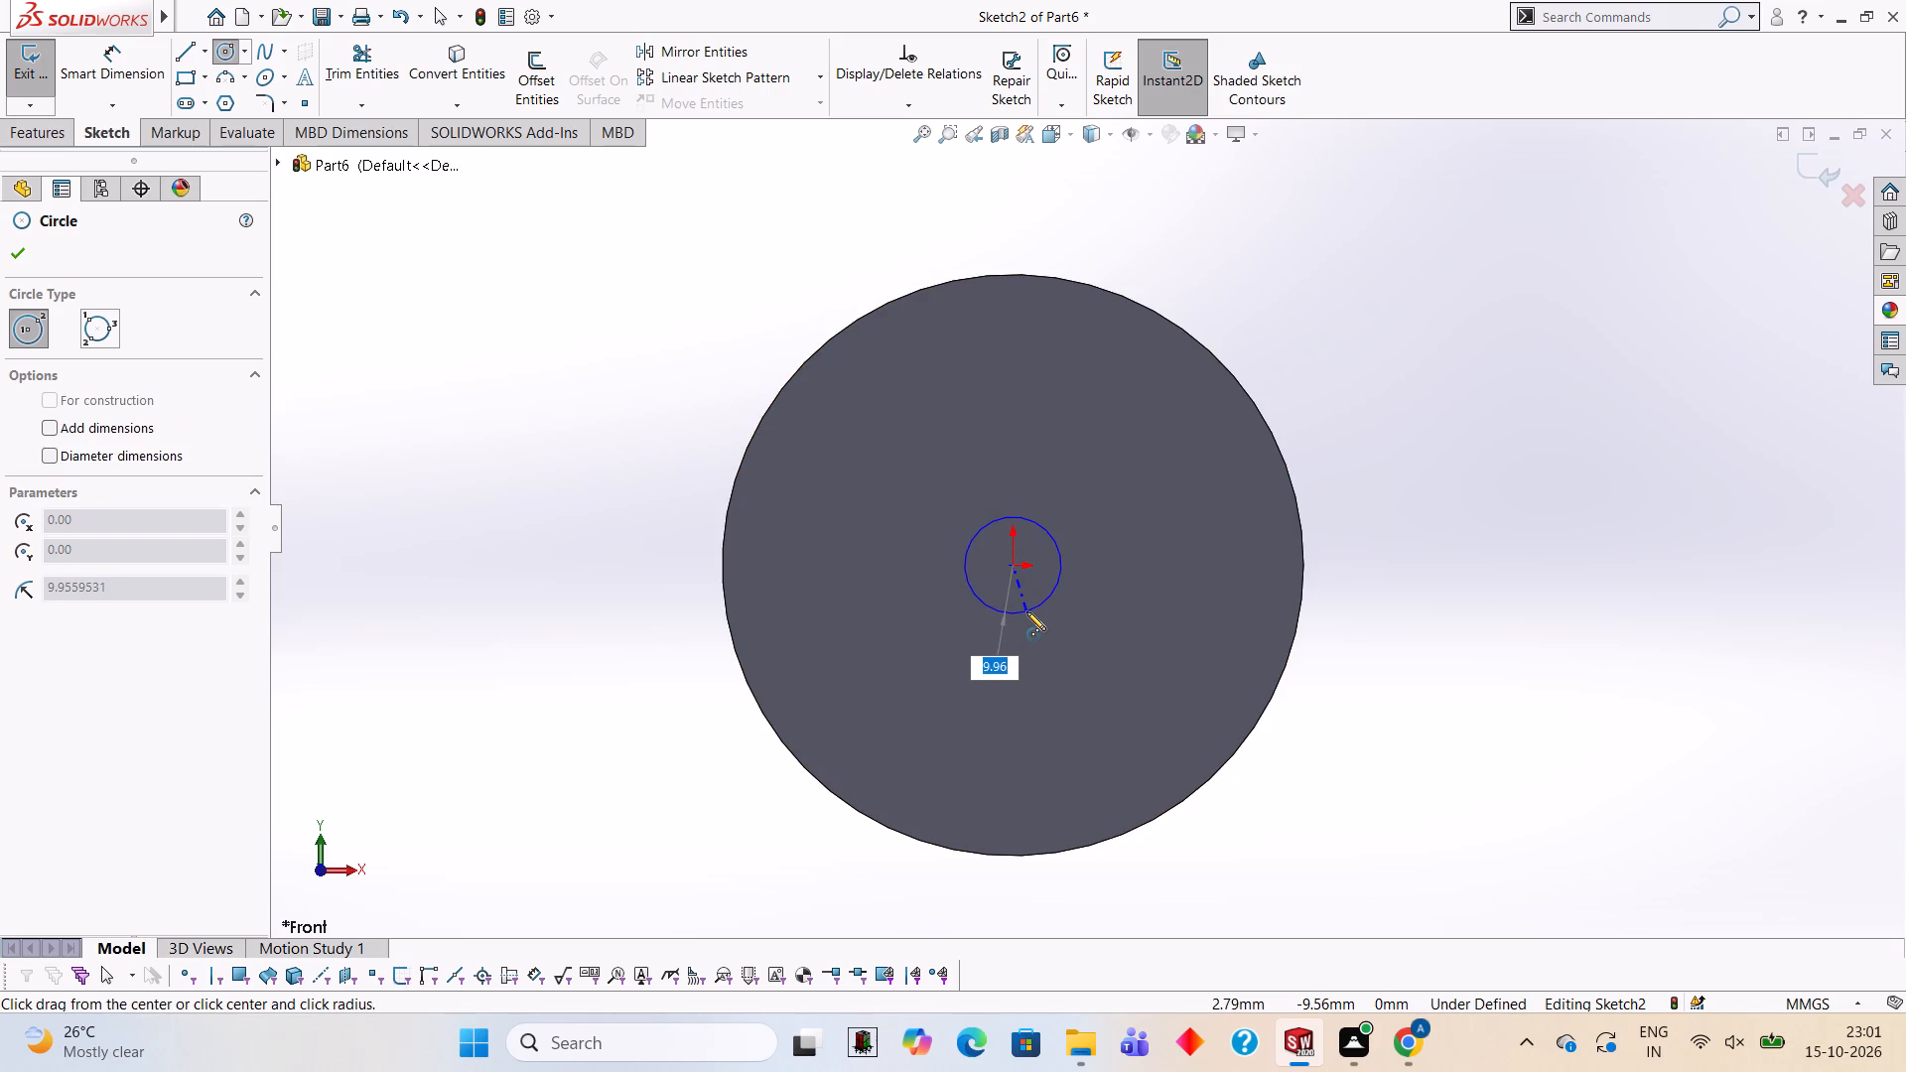
{"action": "type", "text": "30"}
{"action": "key", "text": "Return"}
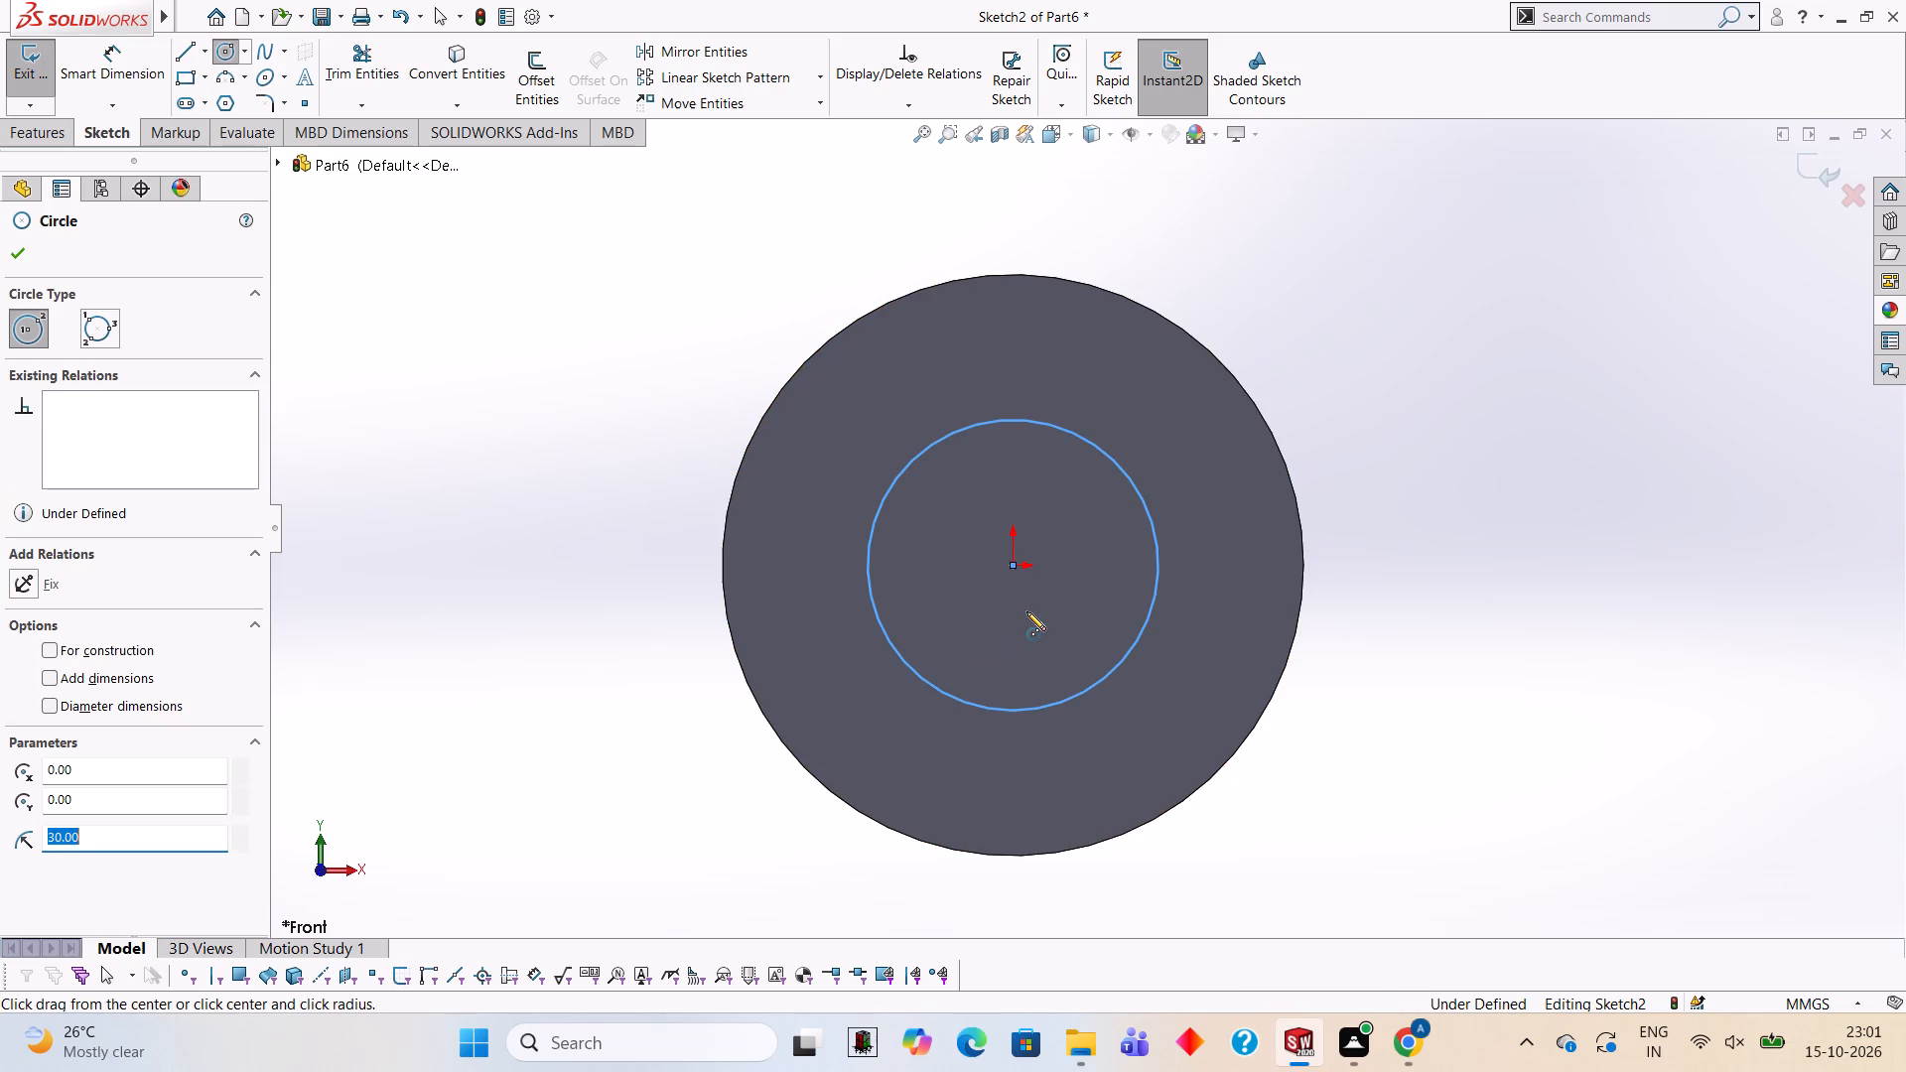
{"action": "key", "text": "Escape"}
{"action": "key", "text": "Escape"}
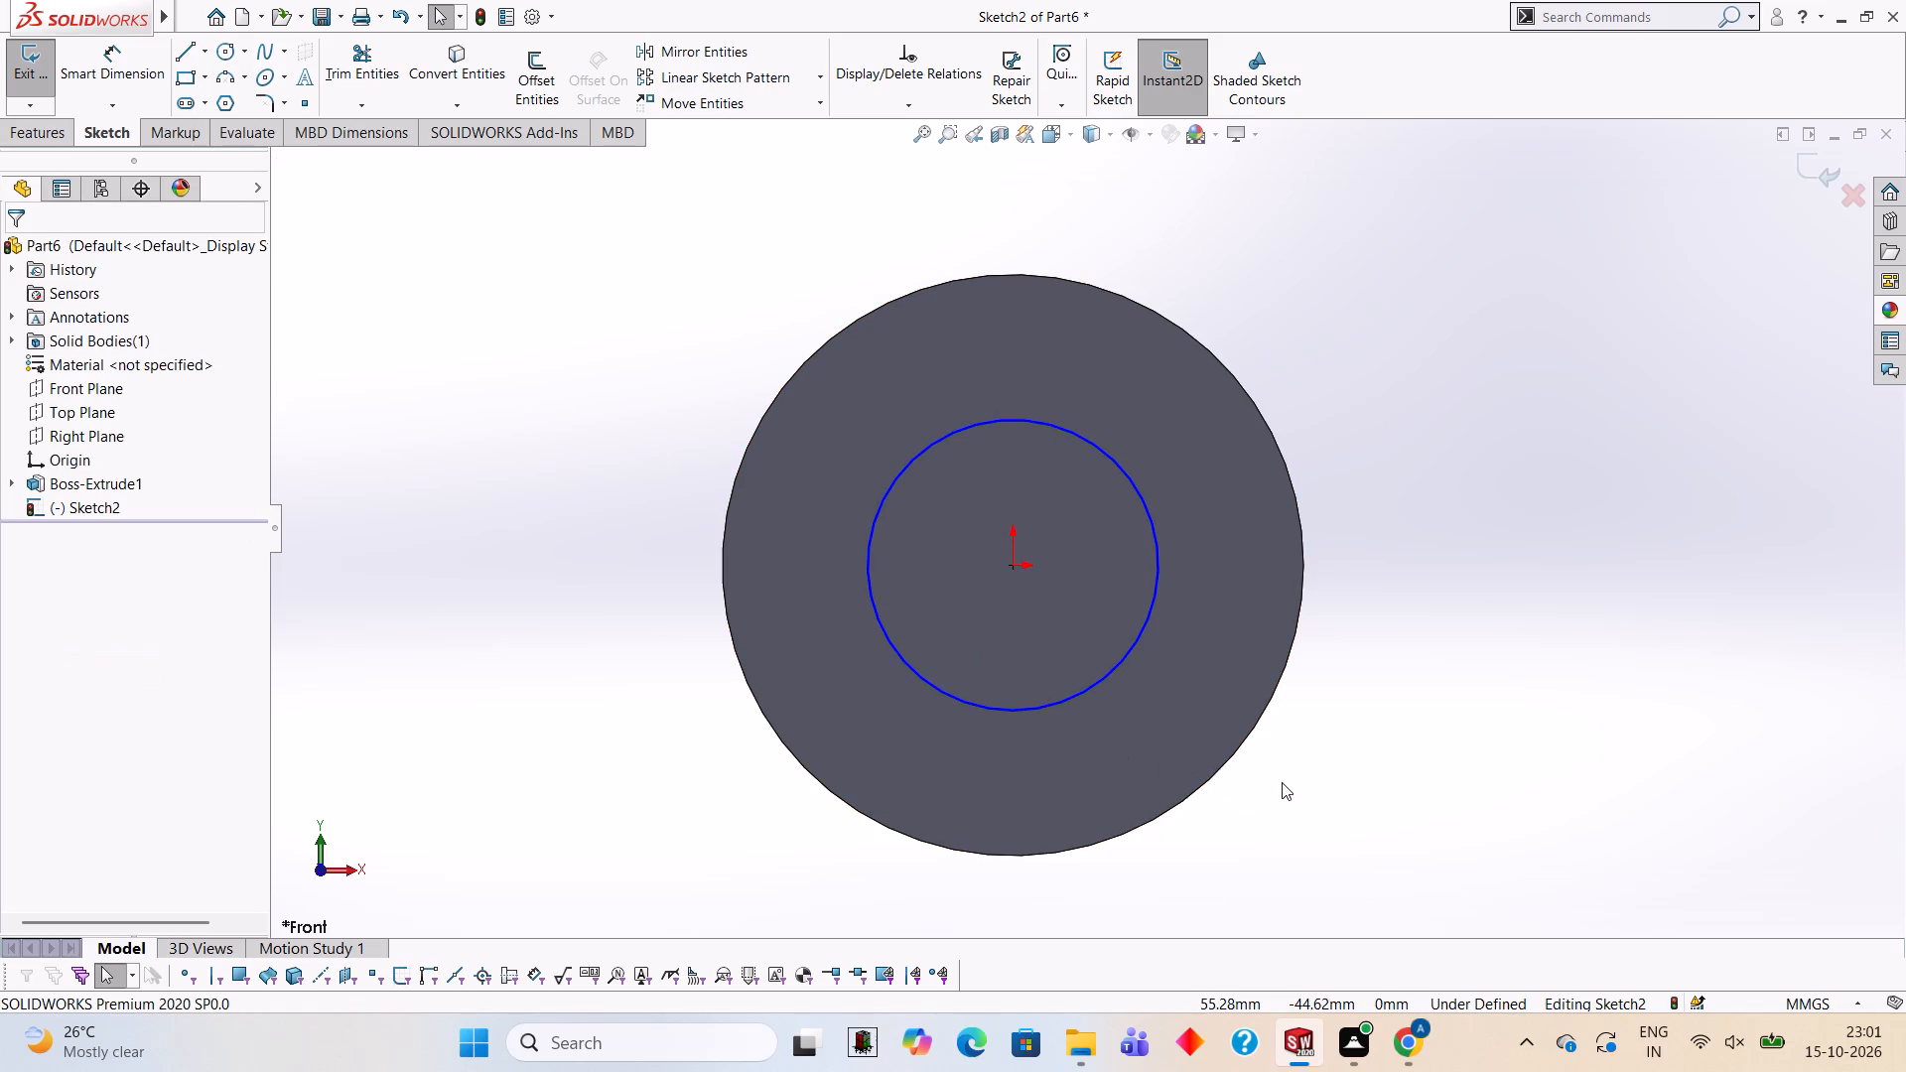
Extrude the 30 mm radius circle as a blind boss 30 mm deep, outward from the disc's front face.
{"action": "middle_click_drag", "start_coordinate": [1481, 537], "coordinate": [1394, 549]}
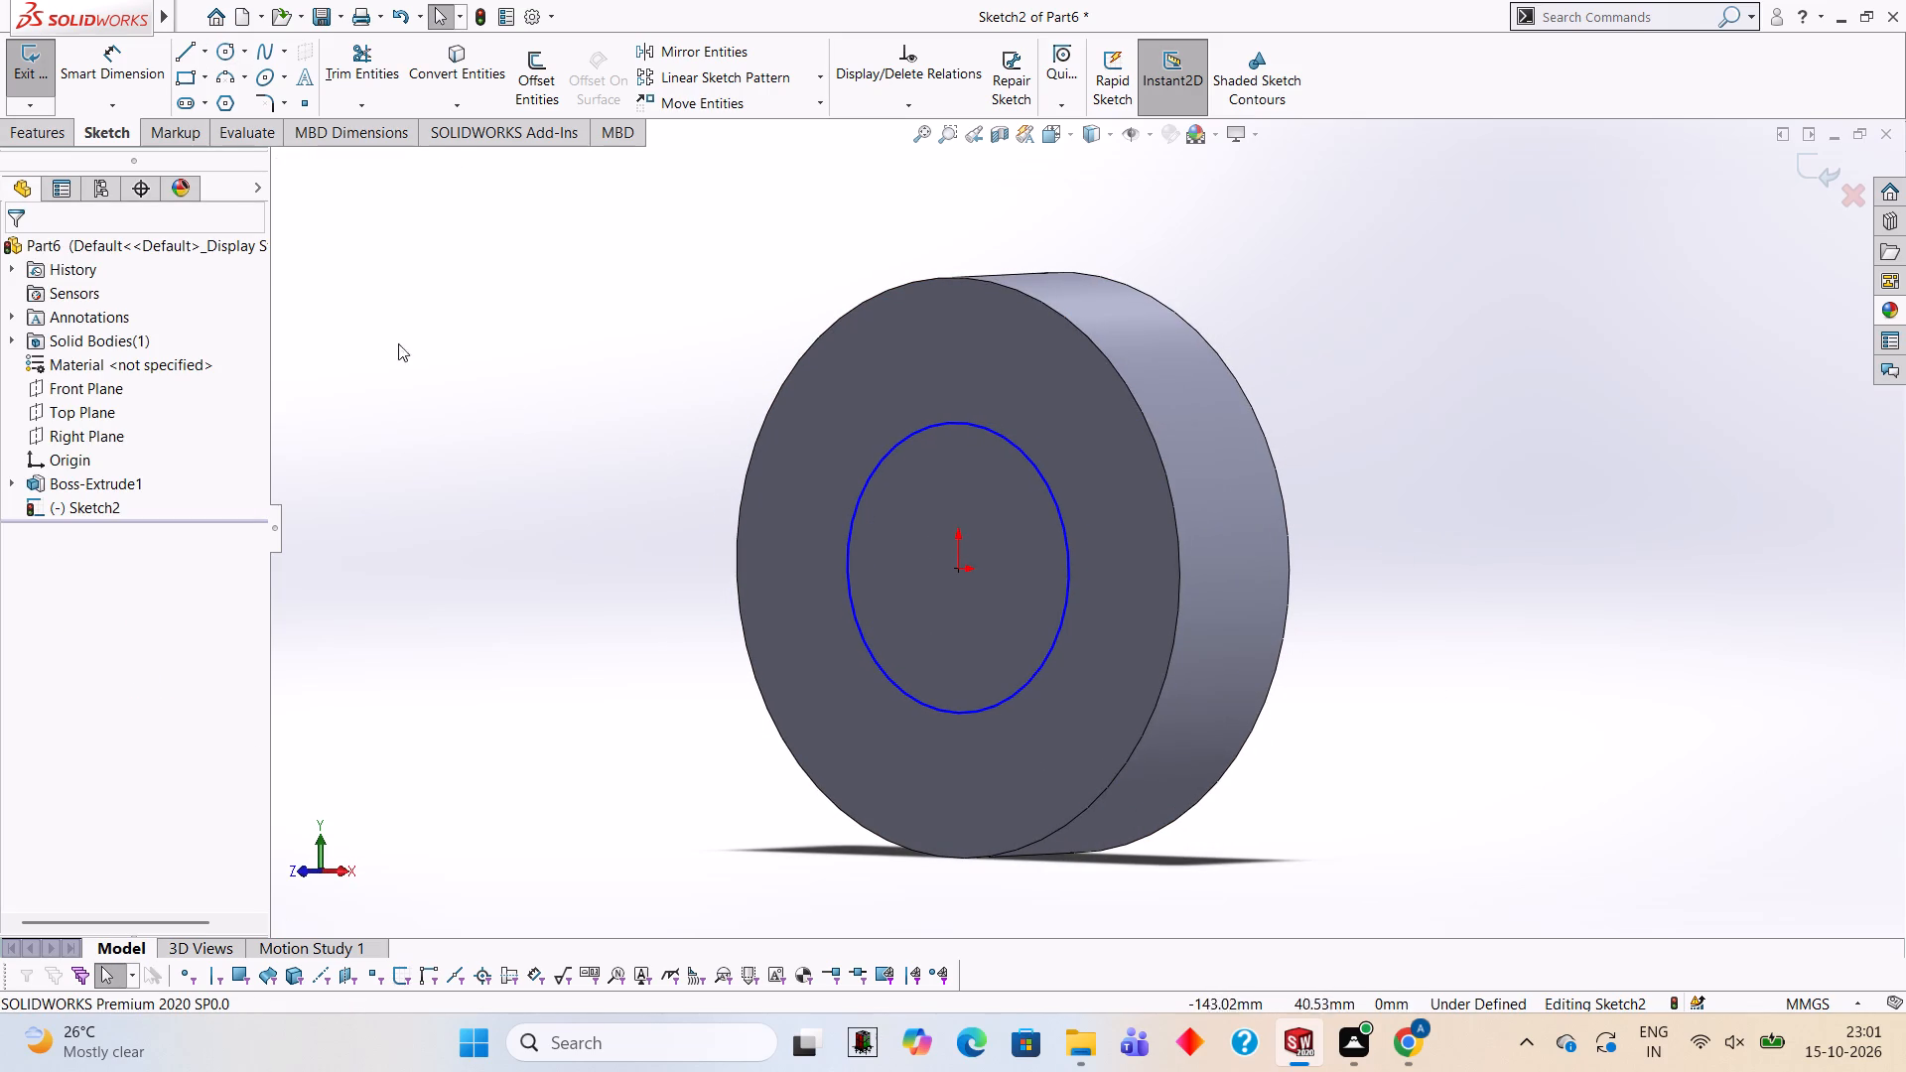
{"action": "left_click", "coordinate": [42, 126]}
{"action": "left_click", "coordinate": [50, 83]}
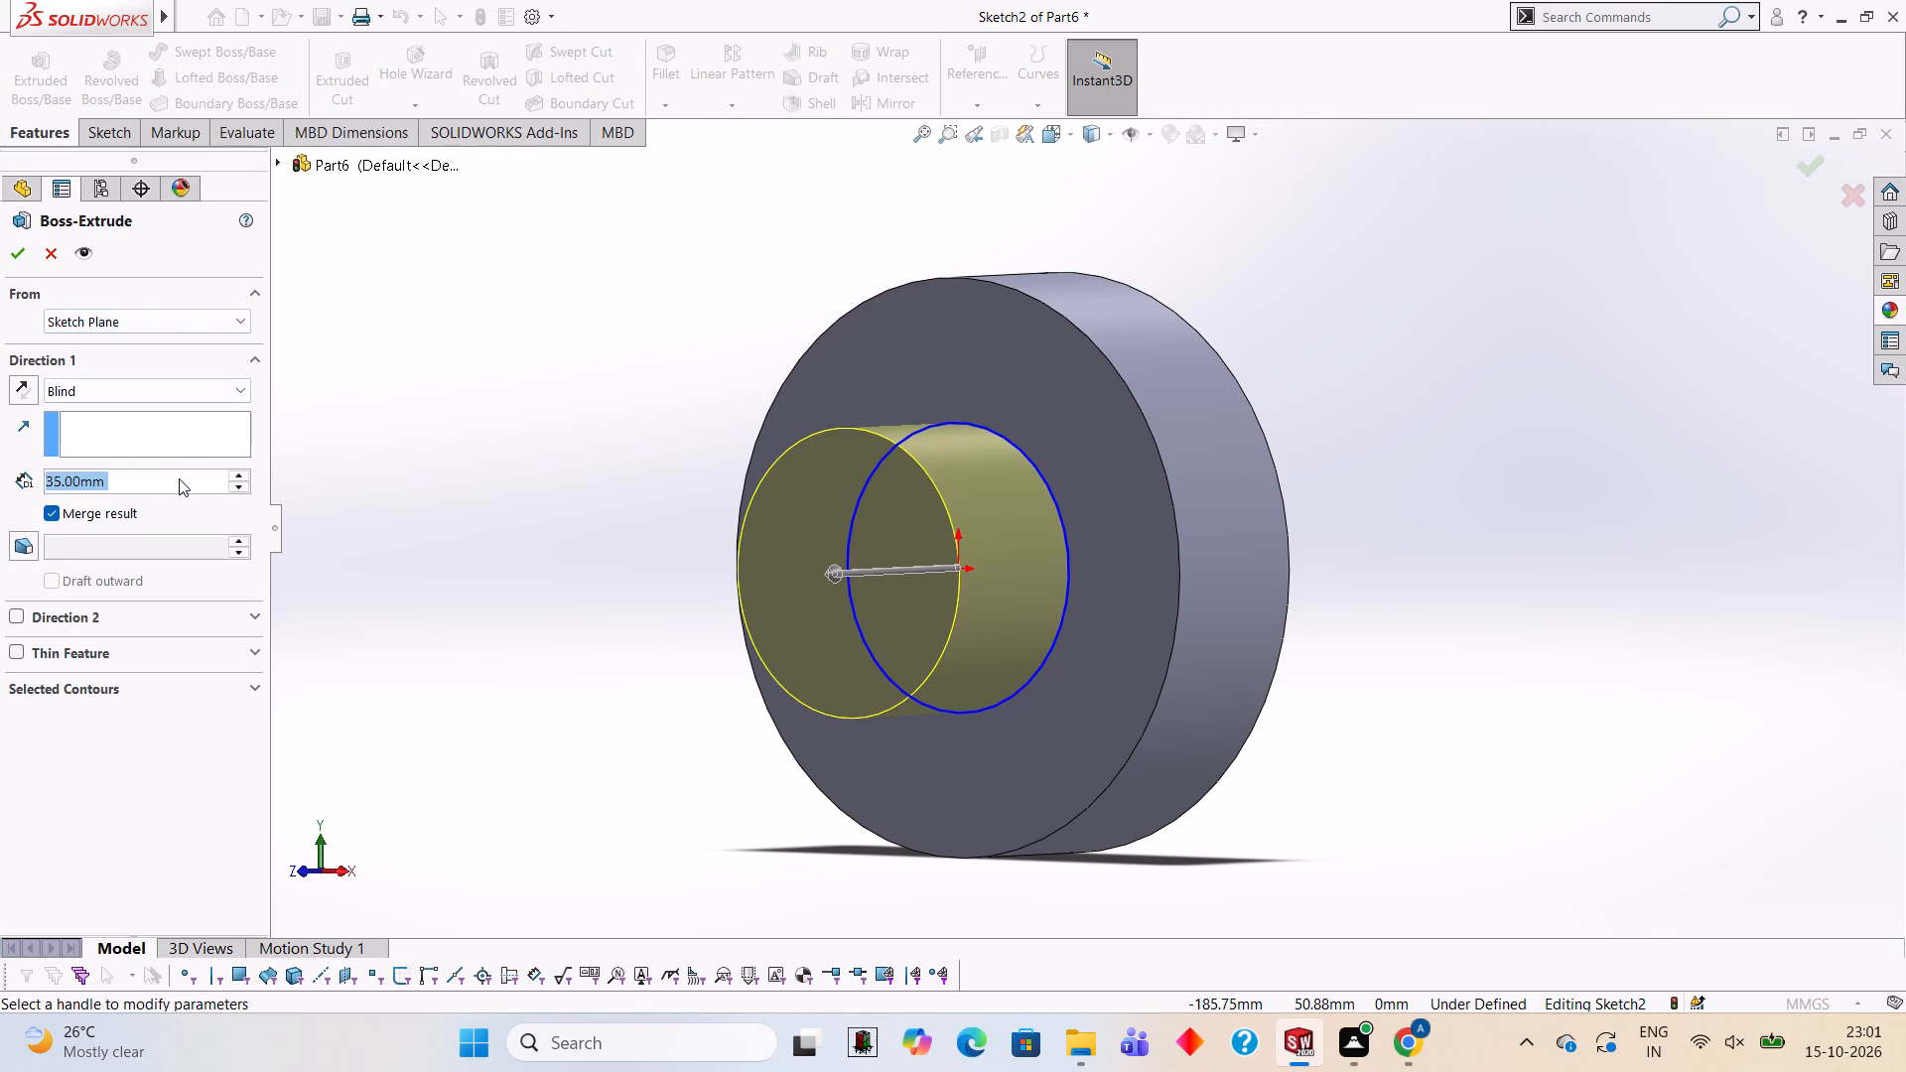
{"action": "type", "text": "30"}
{"action": "key", "text": "Return"}
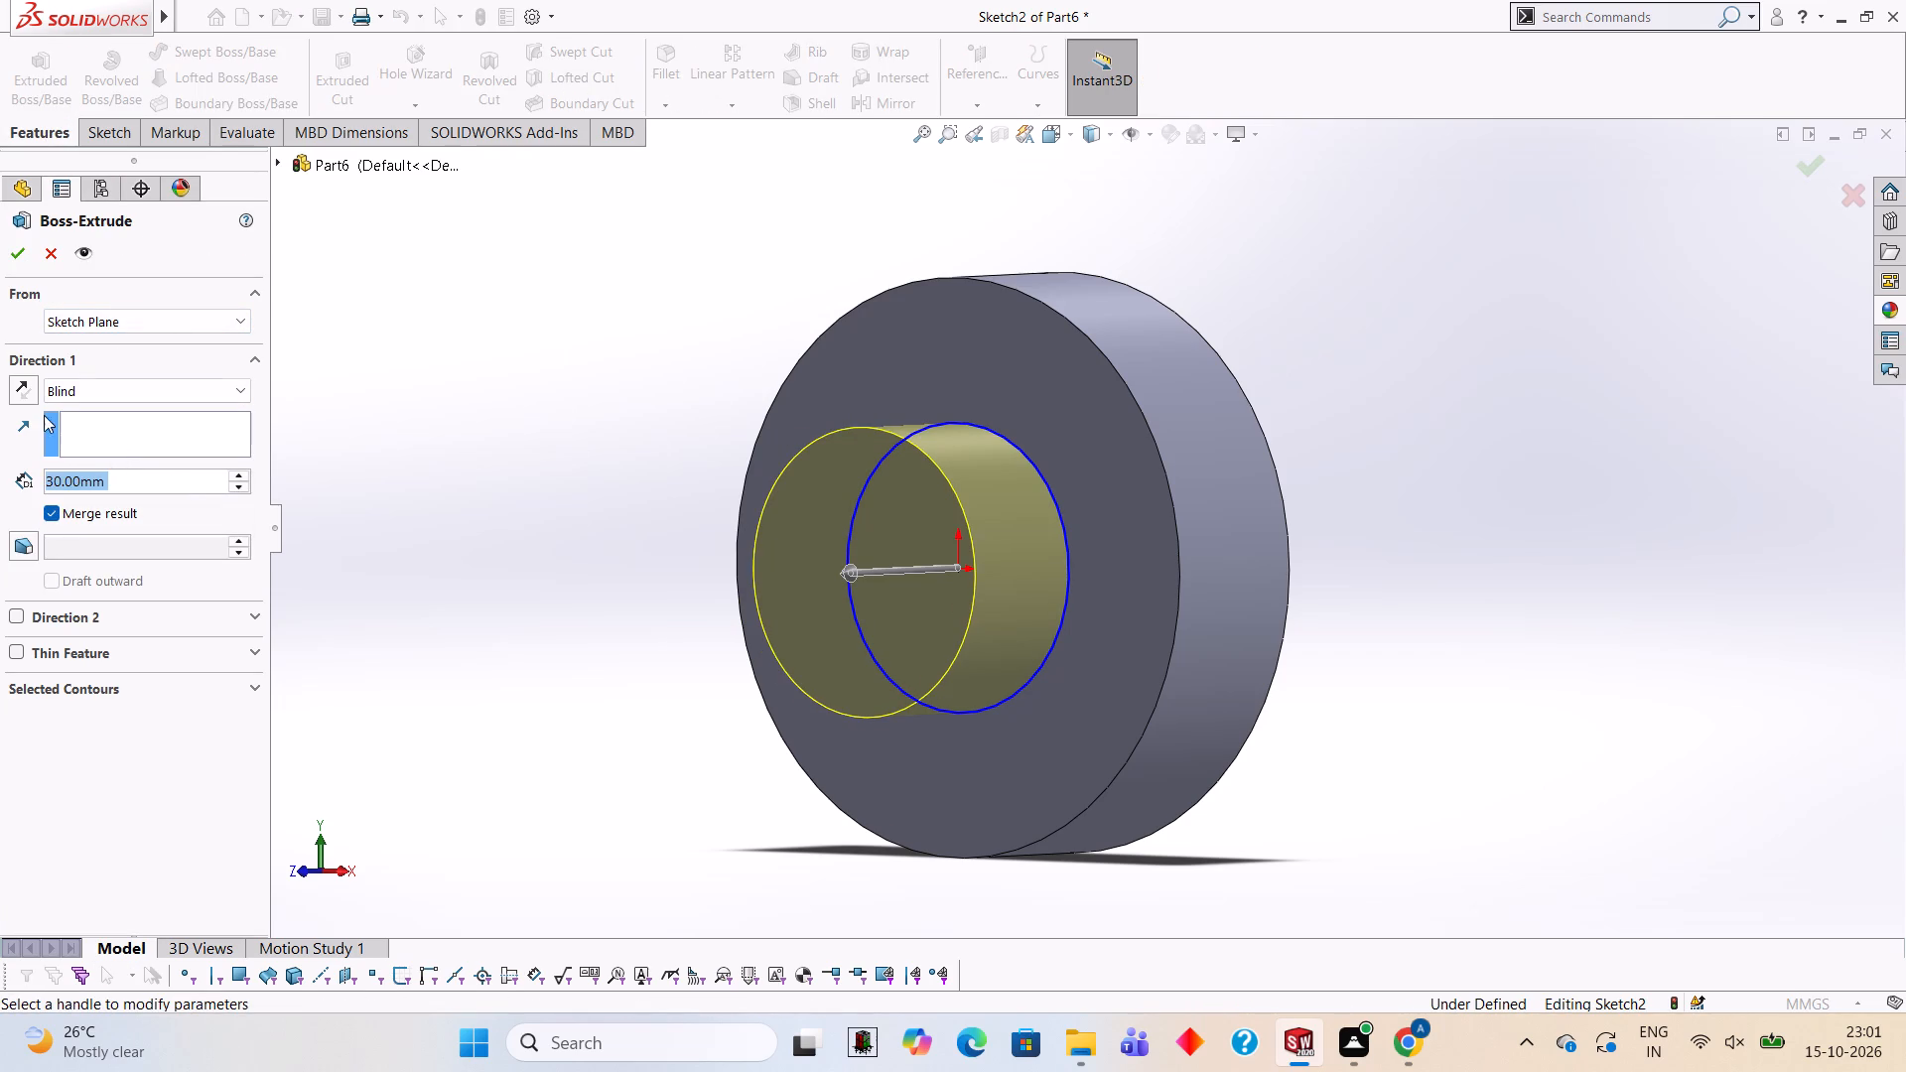
{"action": "left_click", "coordinate": [16, 251]}
{"action": "left_click", "coordinate": [343, 401]}
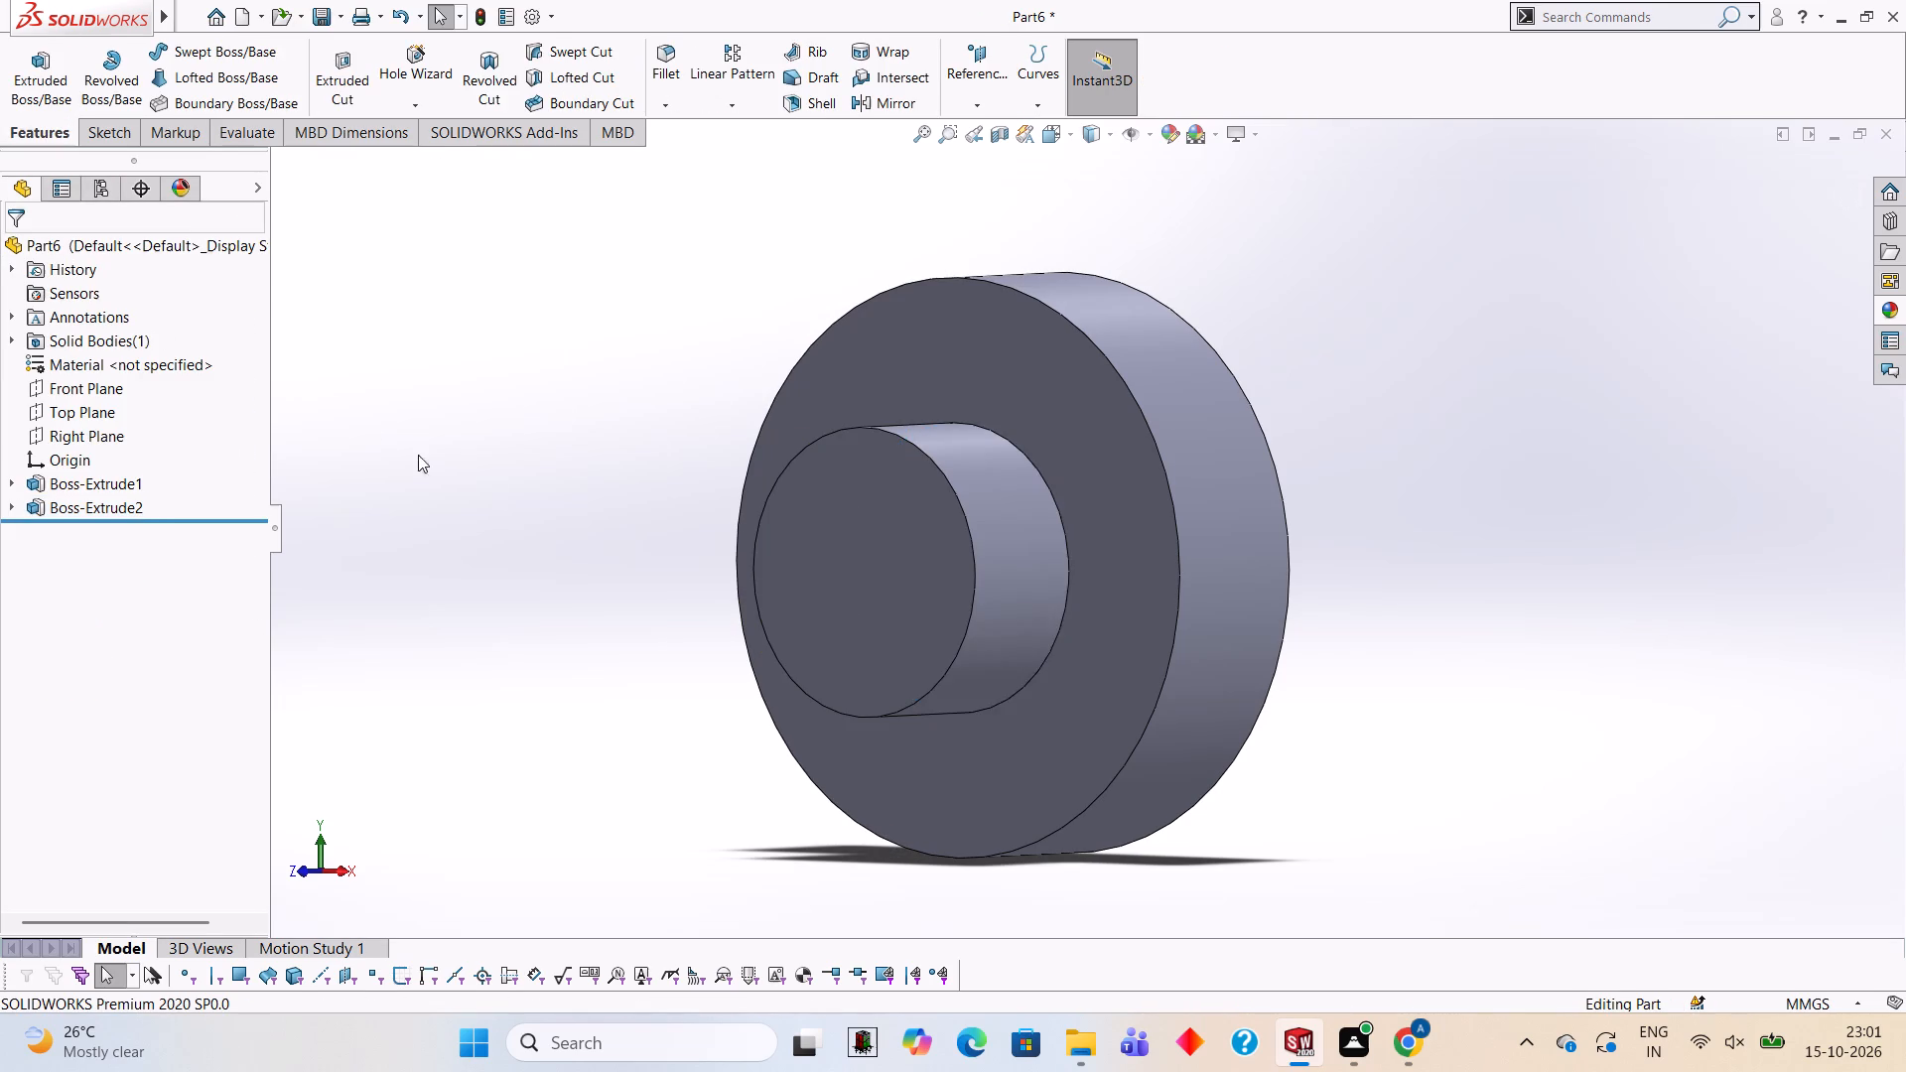
Examine the disc and its new cylindrical boss from several angles and distances.
{"action": "scroll", "coordinate": [601, 494], "scroll_direction": "up", "scroll_amount": 2}
{"action": "middle_click_drag", "start_coordinate": [1033, 366], "coordinate": [964, 533]}
{"action": "scroll", "coordinate": [949, 536], "scroll_direction": "up", "scroll_amount": 2}
{"action": "middle_click_drag", "start_coordinate": [1138, 564], "coordinate": [1170, 571]}
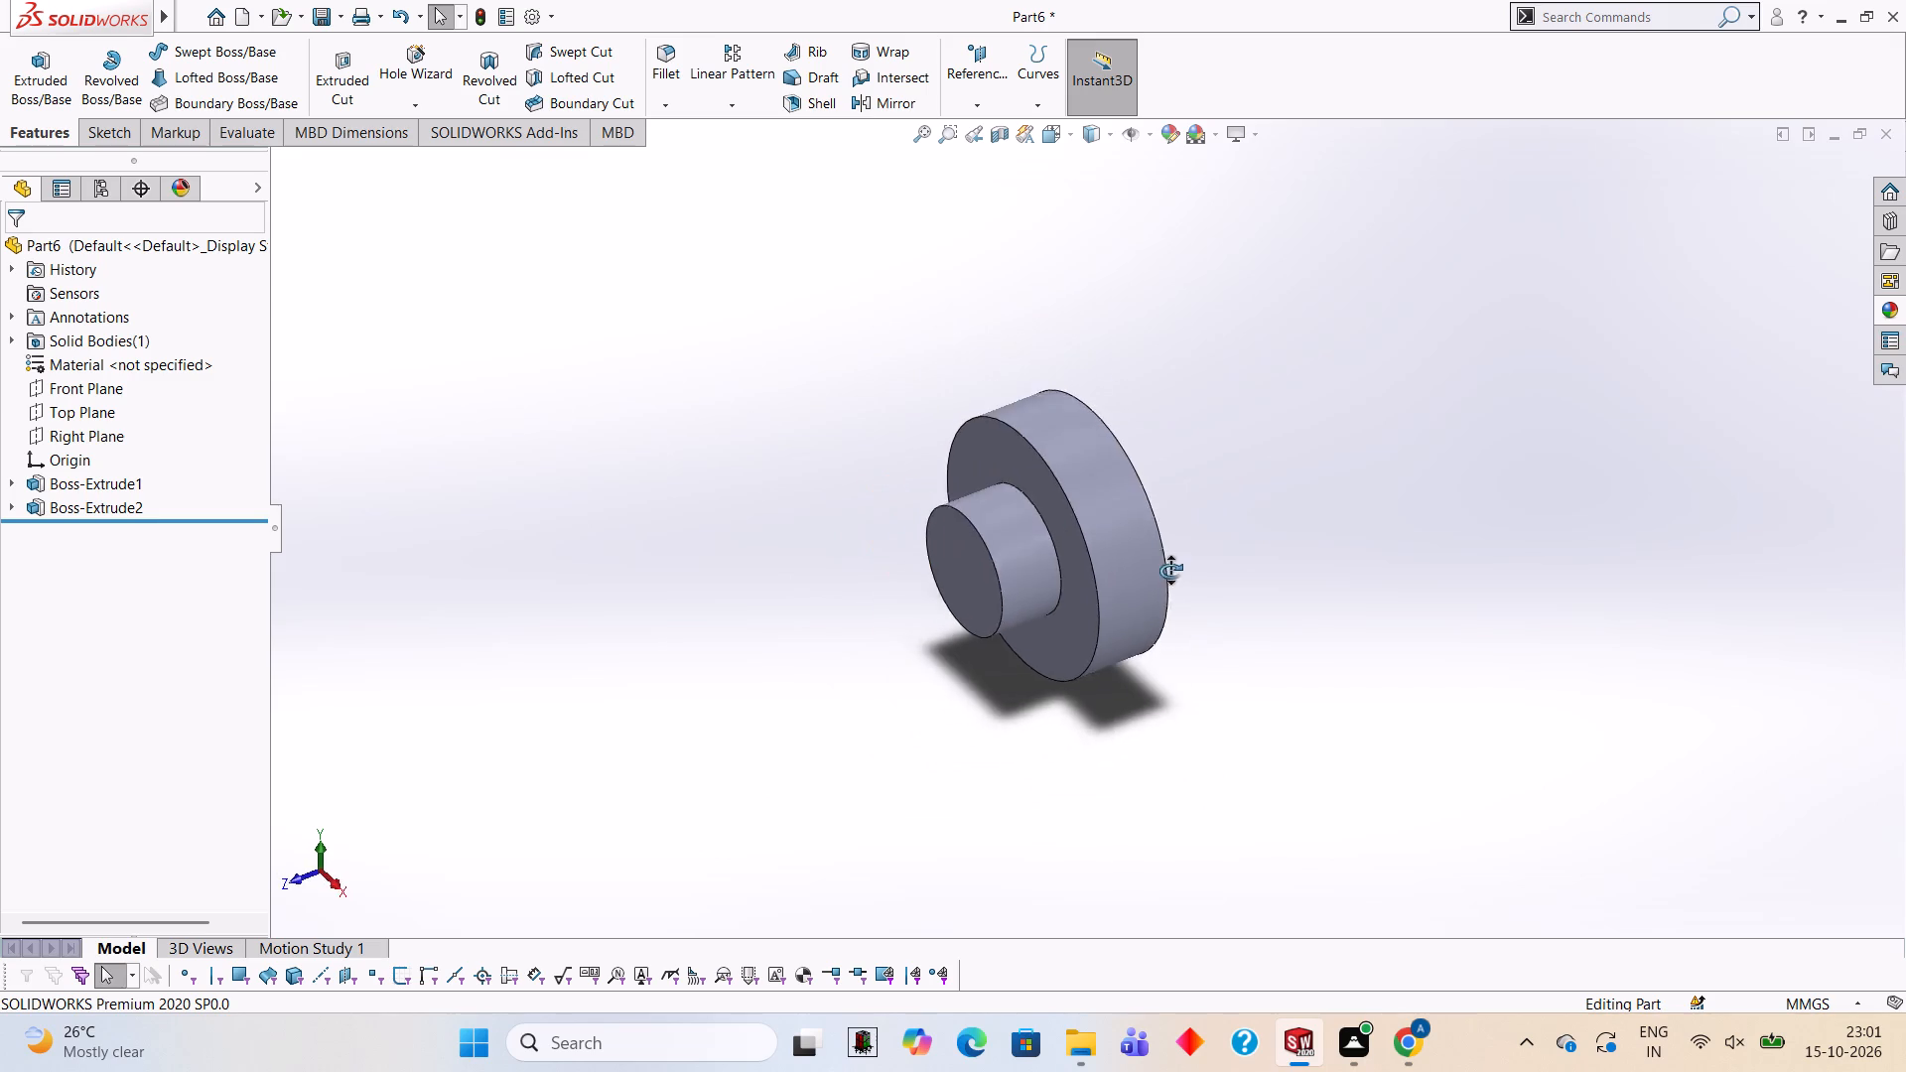
{"action": "middle_click_drag", "start_coordinate": [1170, 571], "coordinate": [1150, 512]}
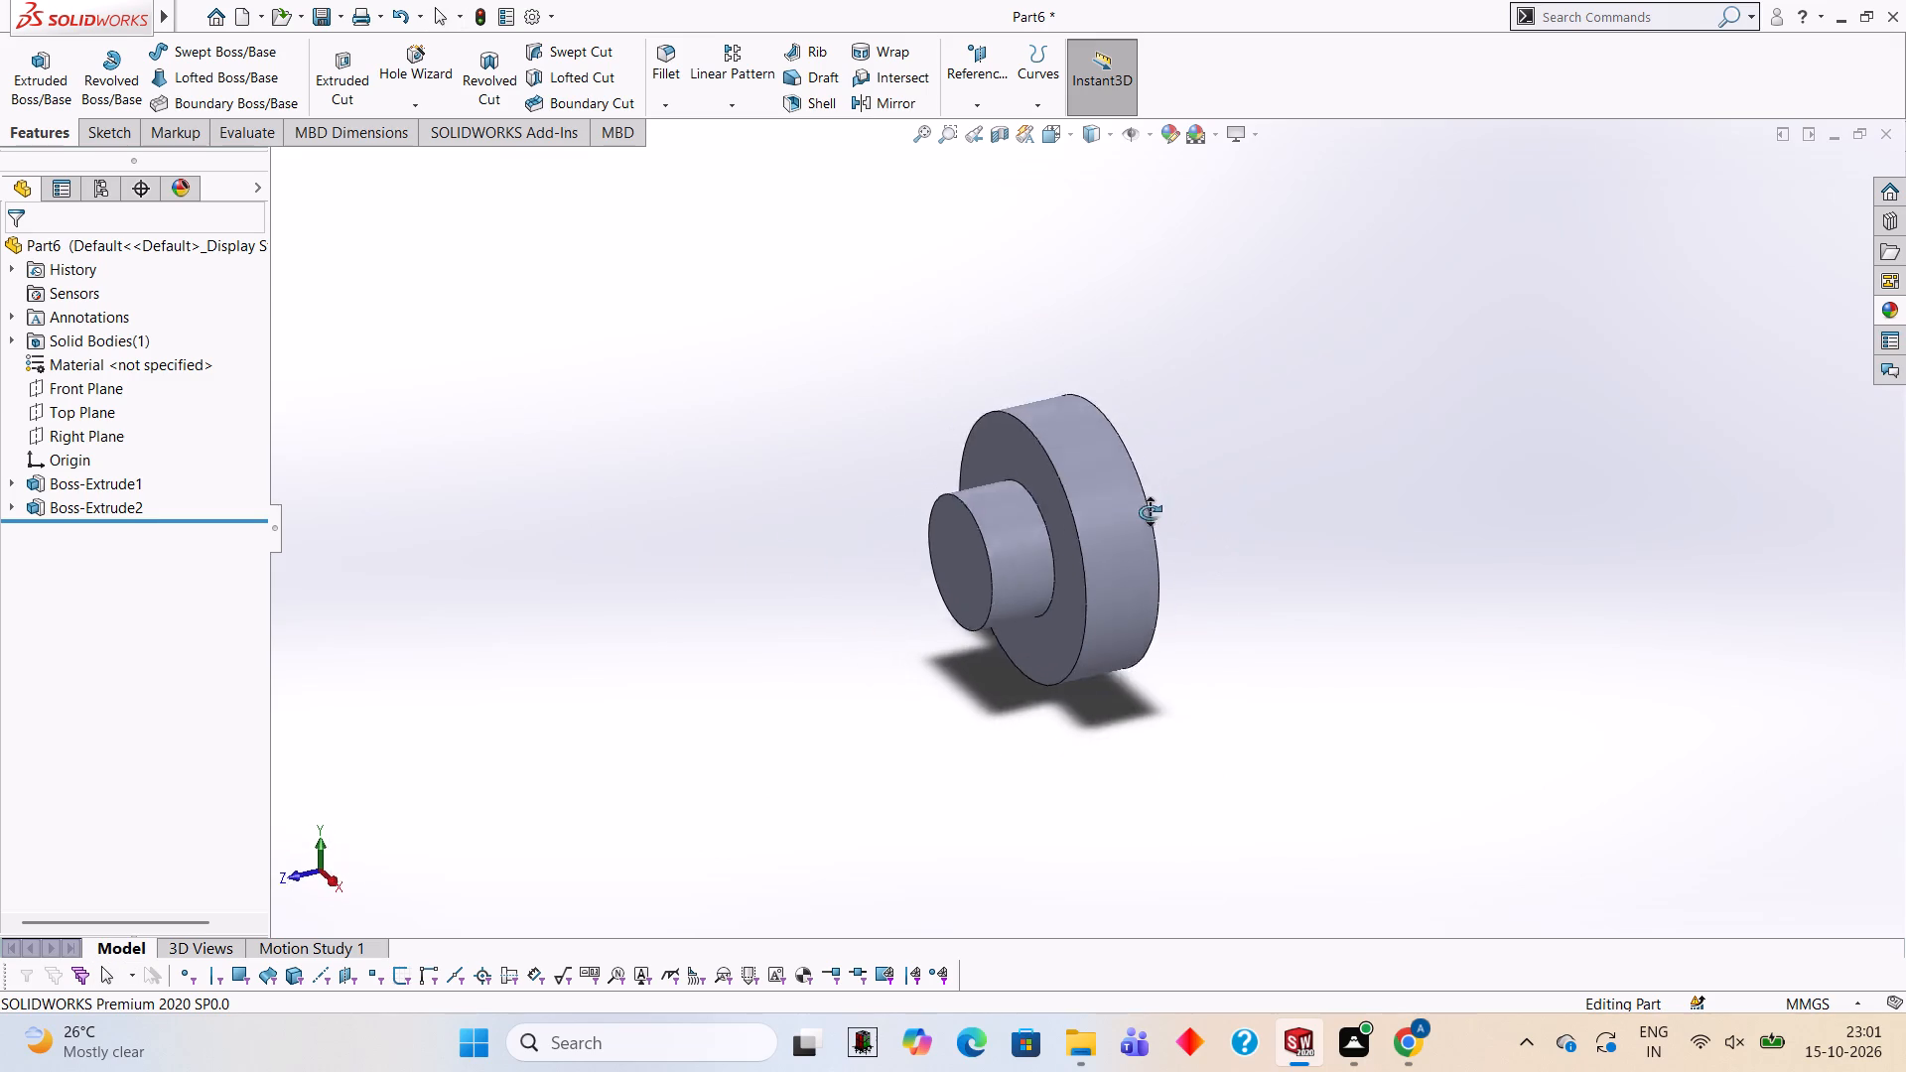
{"action": "middle_click_drag", "start_coordinate": [1150, 512], "coordinate": [1155, 430]}
{"action": "scroll", "coordinate": [1055, 466], "scroll_direction": "down", "scroll_amount": 3}
{"action": "middle_click_drag", "start_coordinate": [1039, 528], "coordinate": [1108, 532]}
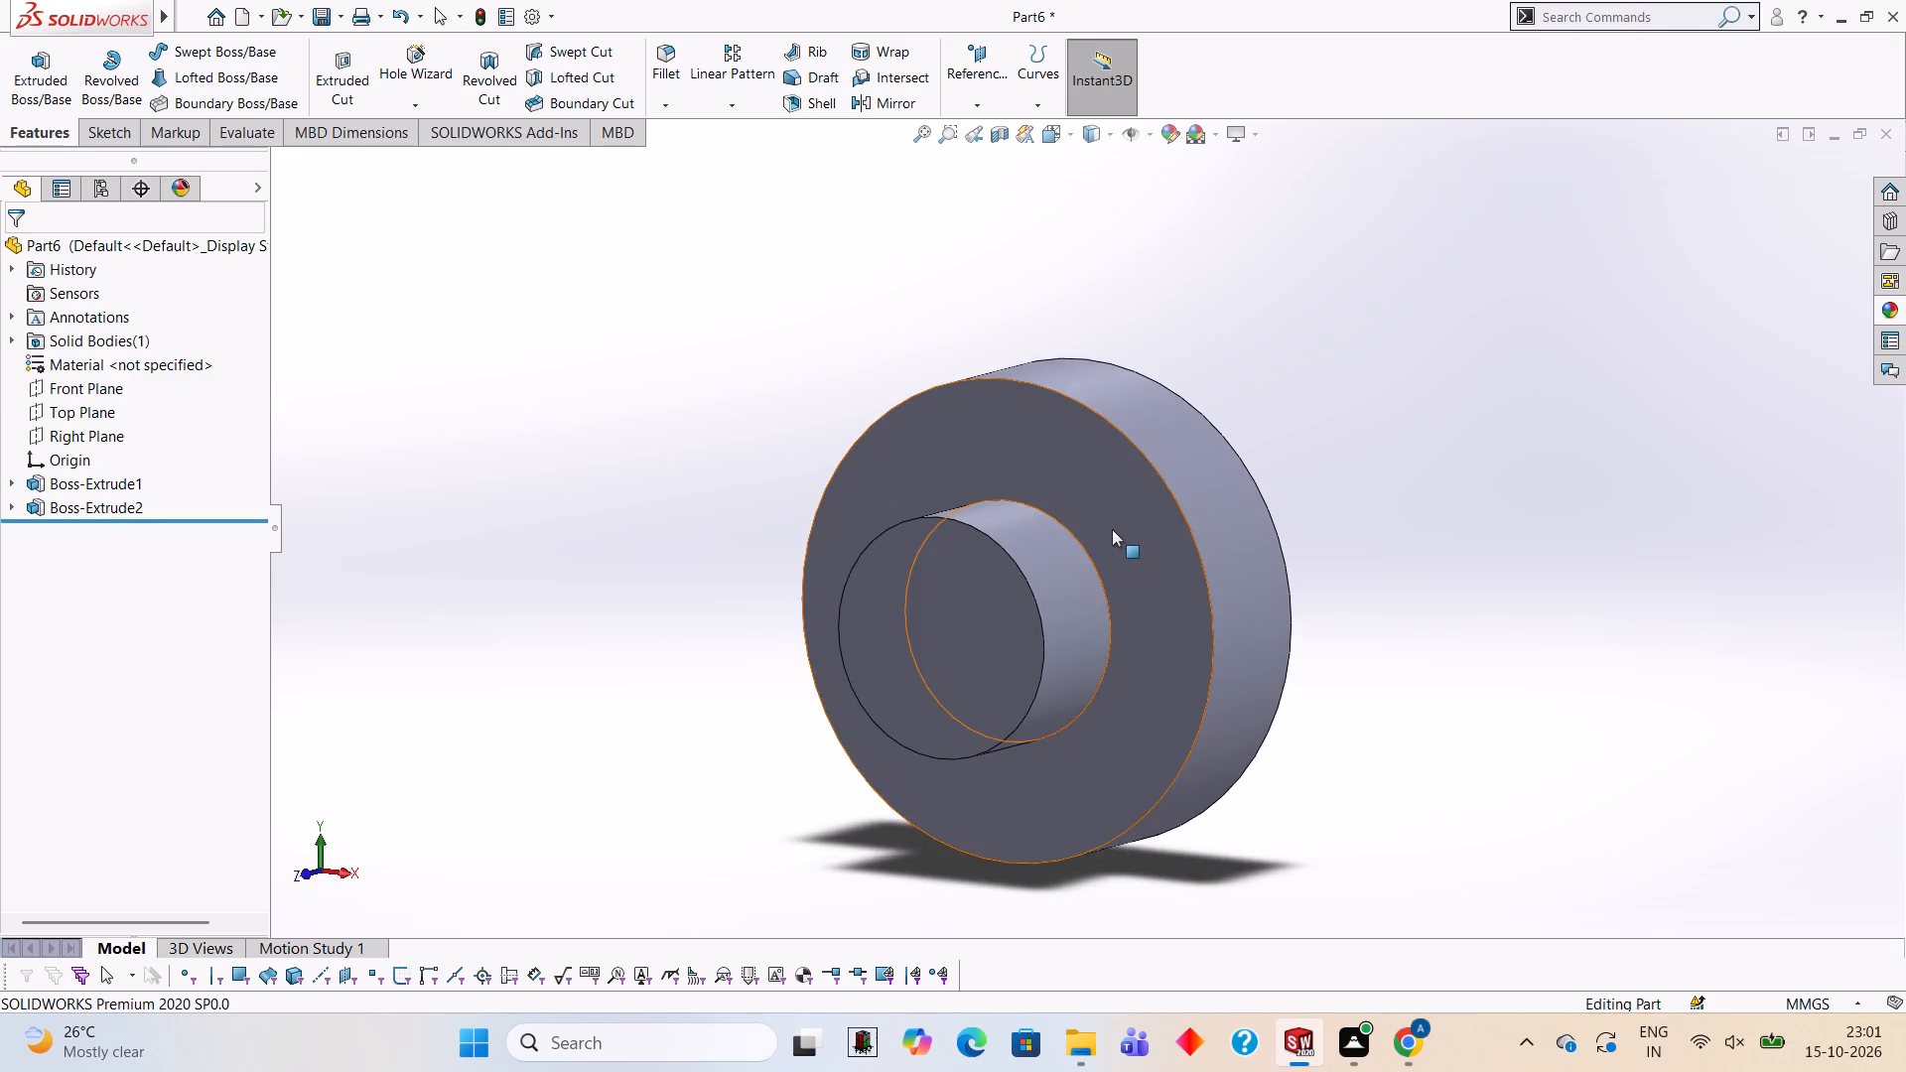
{"action": "scroll", "coordinate": [1113, 529], "scroll_direction": "down", "scroll_amount": 2}
{"action": "scroll", "coordinate": [1107, 534], "scroll_direction": "up", "scroll_amount": 2}
{"action": "middle_click_drag", "start_coordinate": [1107, 534], "coordinate": [1103, 587]}
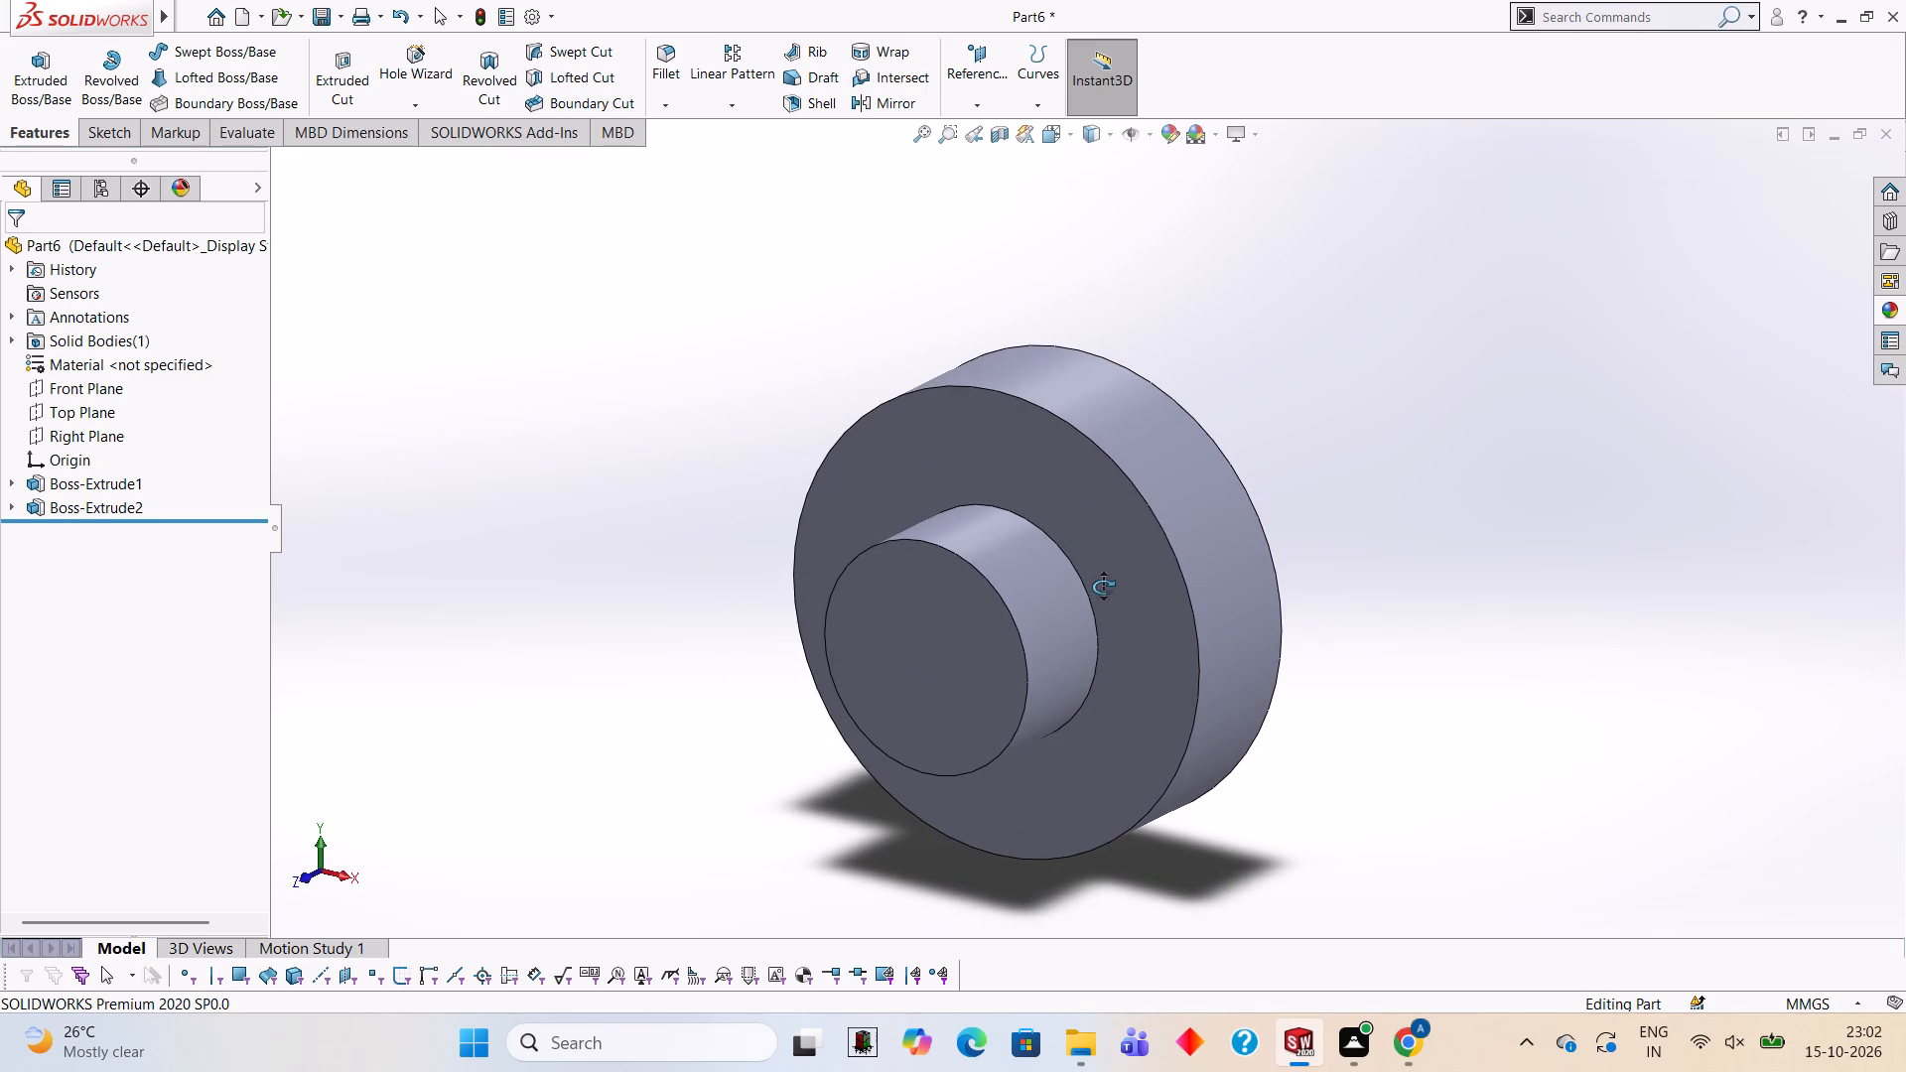
{"action": "middle_click_drag", "start_coordinate": [1103, 587], "coordinate": [1088, 625]}
{"action": "scroll", "coordinate": [1088, 625], "scroll_direction": "up", "scroll_amount": 2}
{"action": "scroll", "coordinate": [1095, 611], "scroll_direction": "down", "scroll_amount": 3}
{"action": "middle_click_drag", "start_coordinate": [1105, 607], "coordinate": [1109, 533]}
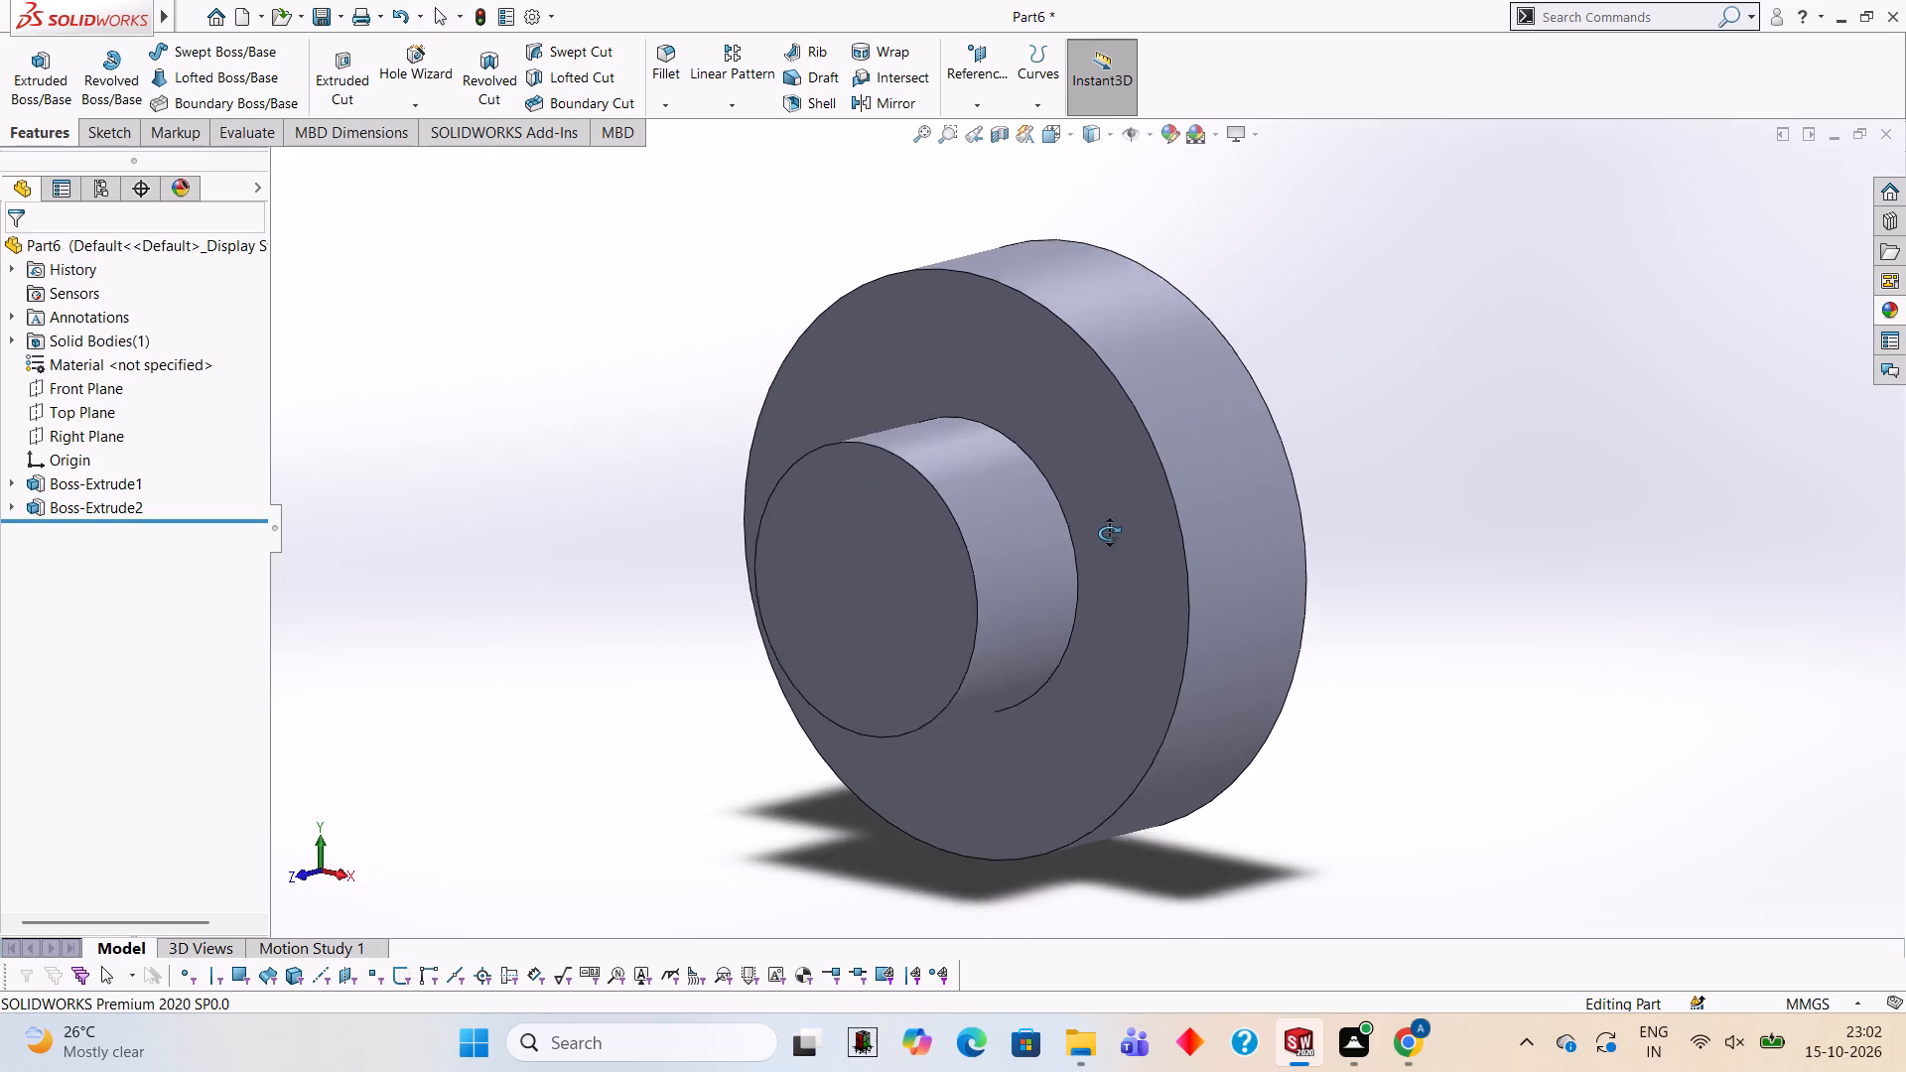
{"action": "scroll", "coordinate": [1110, 533], "scroll_direction": "up", "scroll_amount": 1}
{"action": "middle_click_drag", "start_coordinate": [1109, 533], "coordinate": [1113, 532]}
{"action": "scroll", "coordinate": [1073, 539], "scroll_direction": "down", "scroll_amount": 2}
{"action": "scroll", "coordinate": [1065, 537], "scroll_direction": "up", "scroll_amount": 2}
{"action": "scroll", "coordinate": [1065, 537], "scroll_direction": "down", "scroll_amount": 1}
{"action": "middle_click_drag", "start_coordinate": [1065, 537], "coordinate": [1064, 508]}
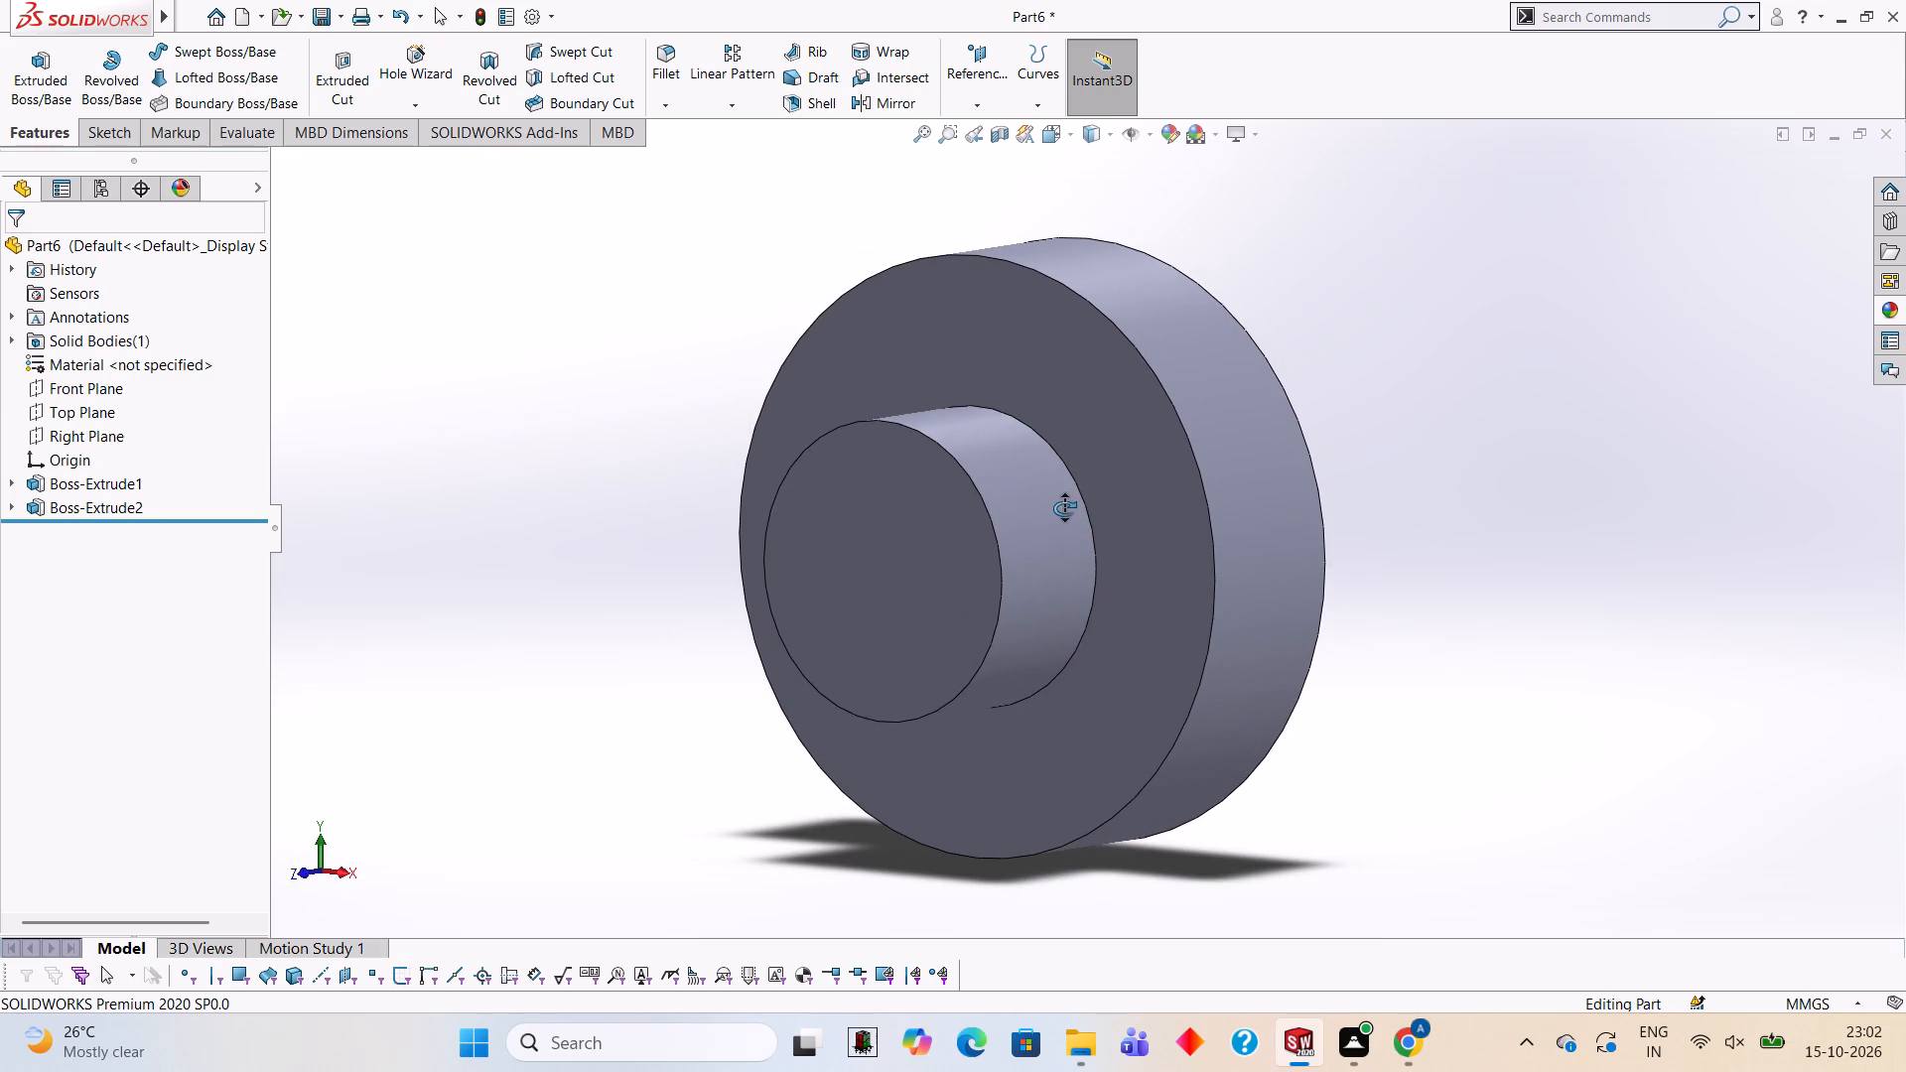
{"action": "middle_click_drag", "start_coordinate": [1064, 508], "coordinate": [1066, 508]}
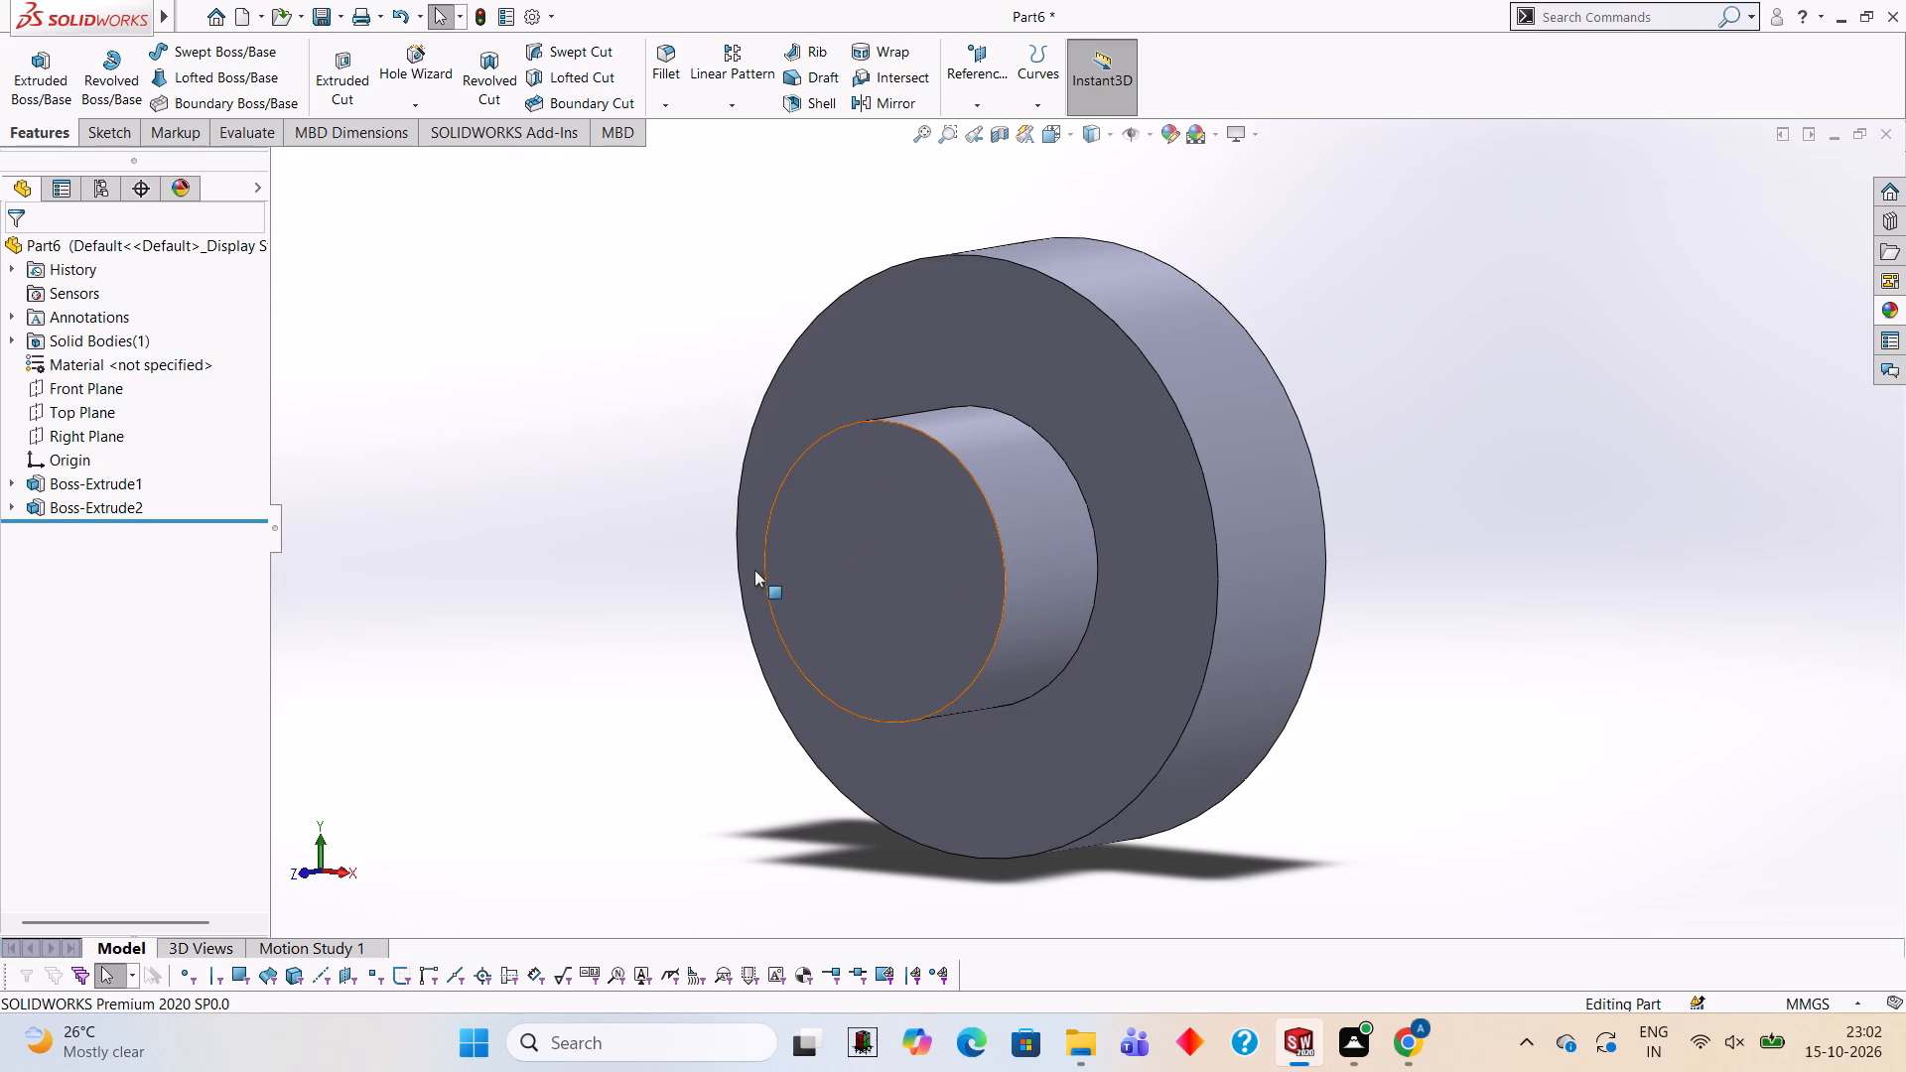
Sketch a 30 mm radius circle centred on the origin on the cylindrical boss's flat end face, viewed head-on.
{"action": "left_click", "coordinate": [843, 568]}
{"action": "left_click", "coordinate": [926, 510]}
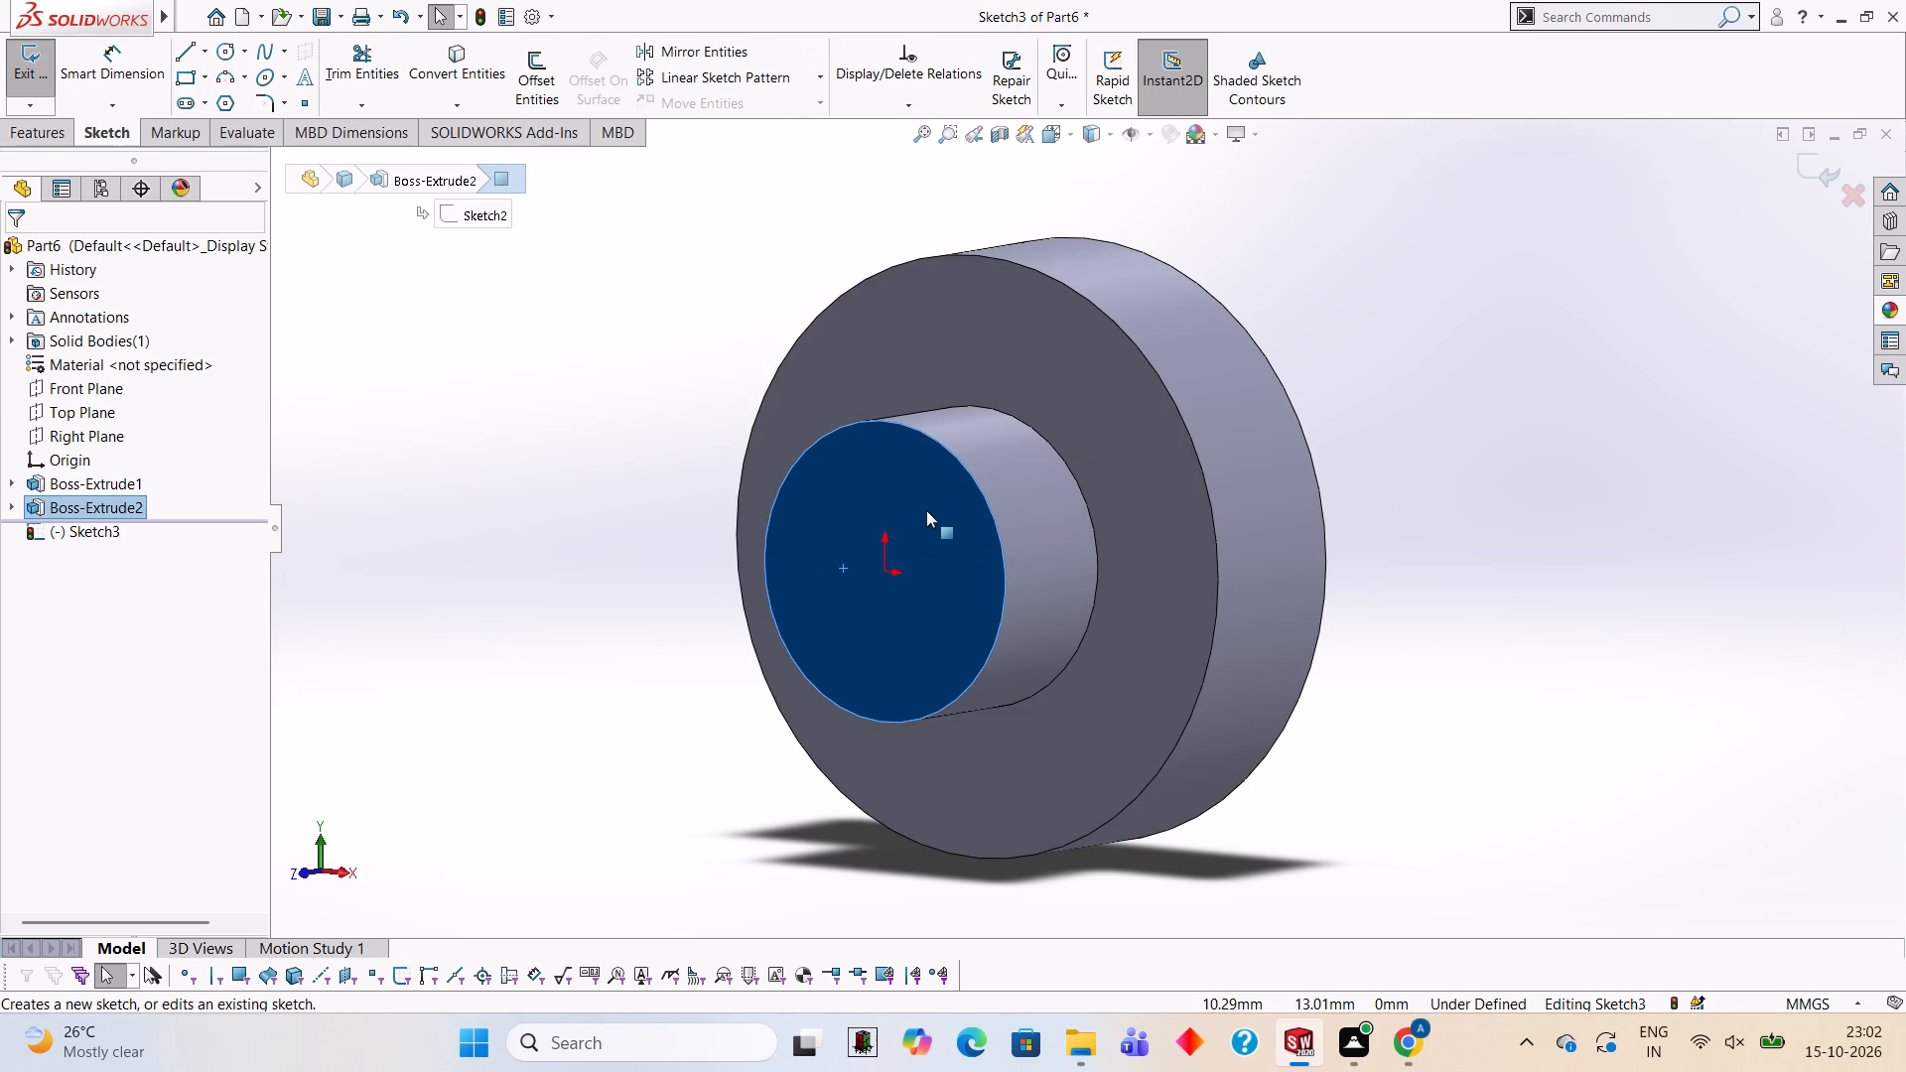
{"action": "key", "text": "ctrl+8"}
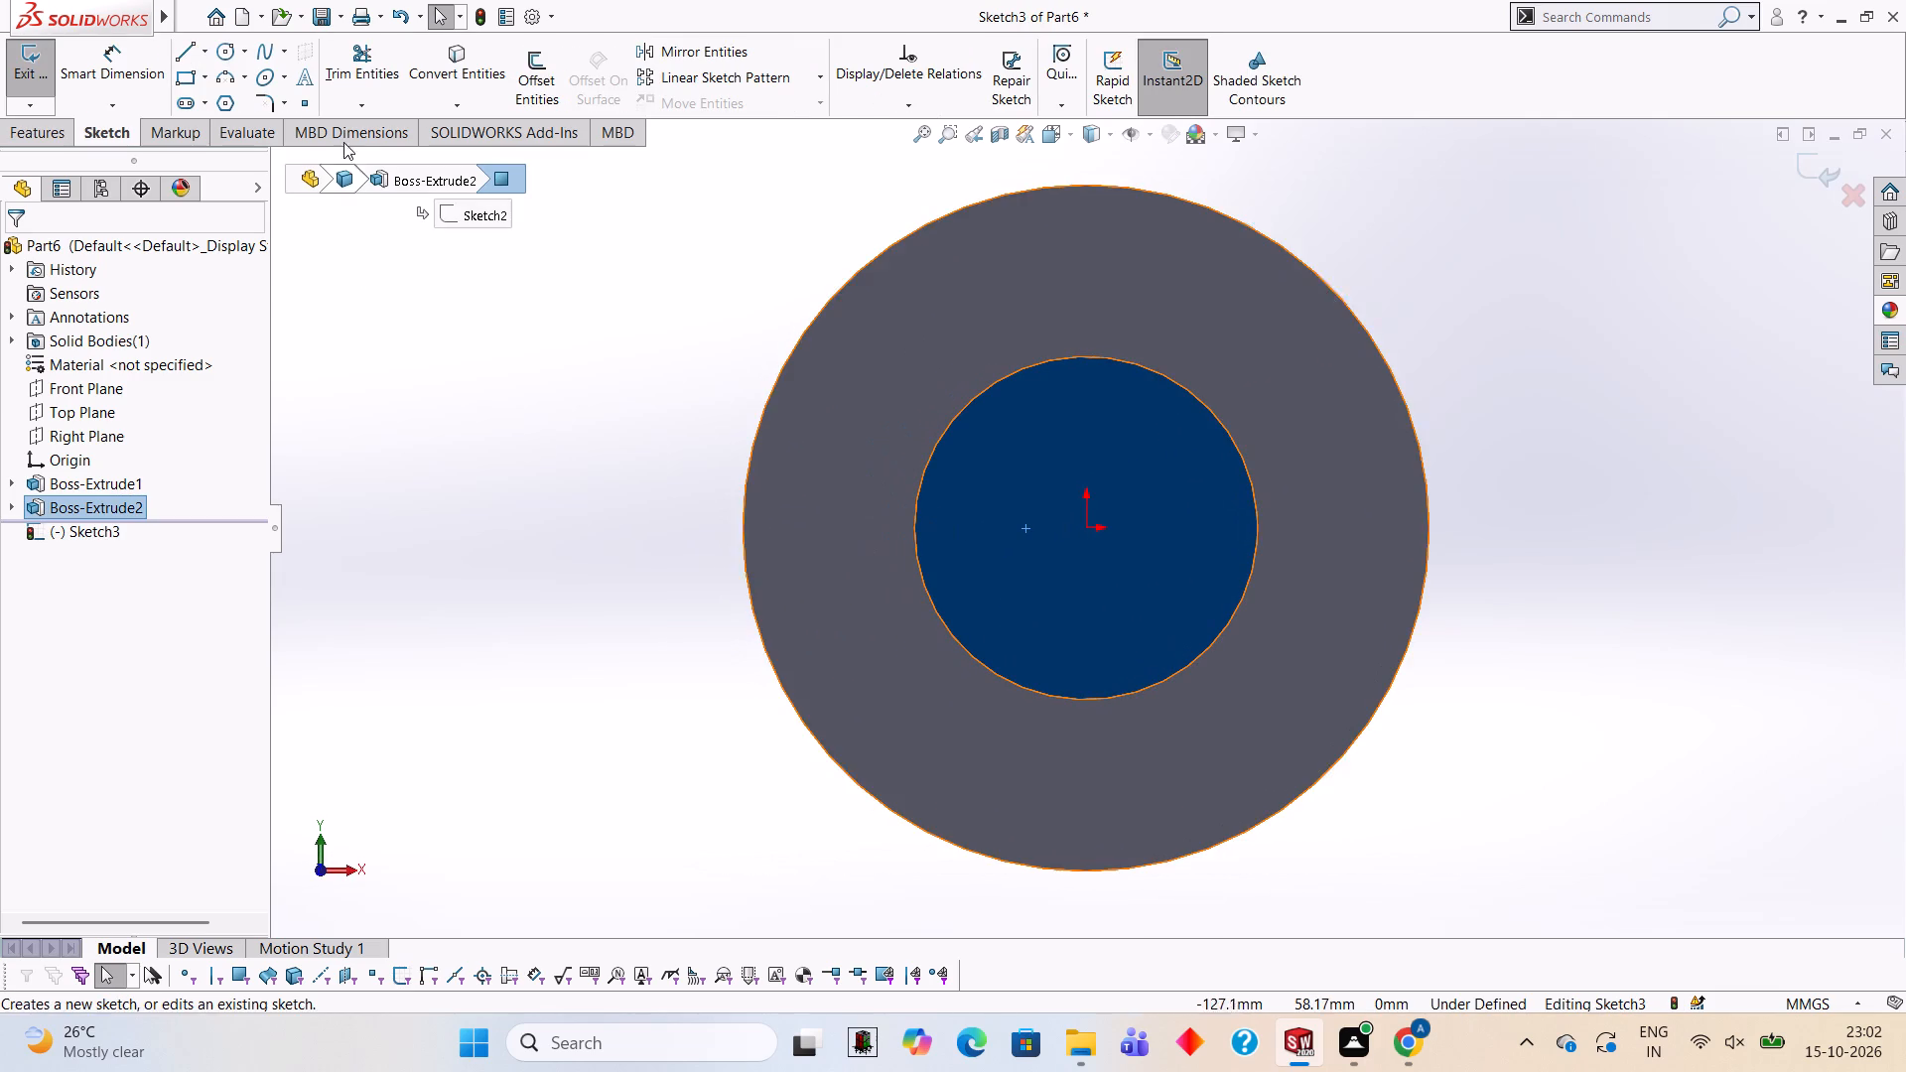
{"action": "left_click", "coordinate": [216, 54]}
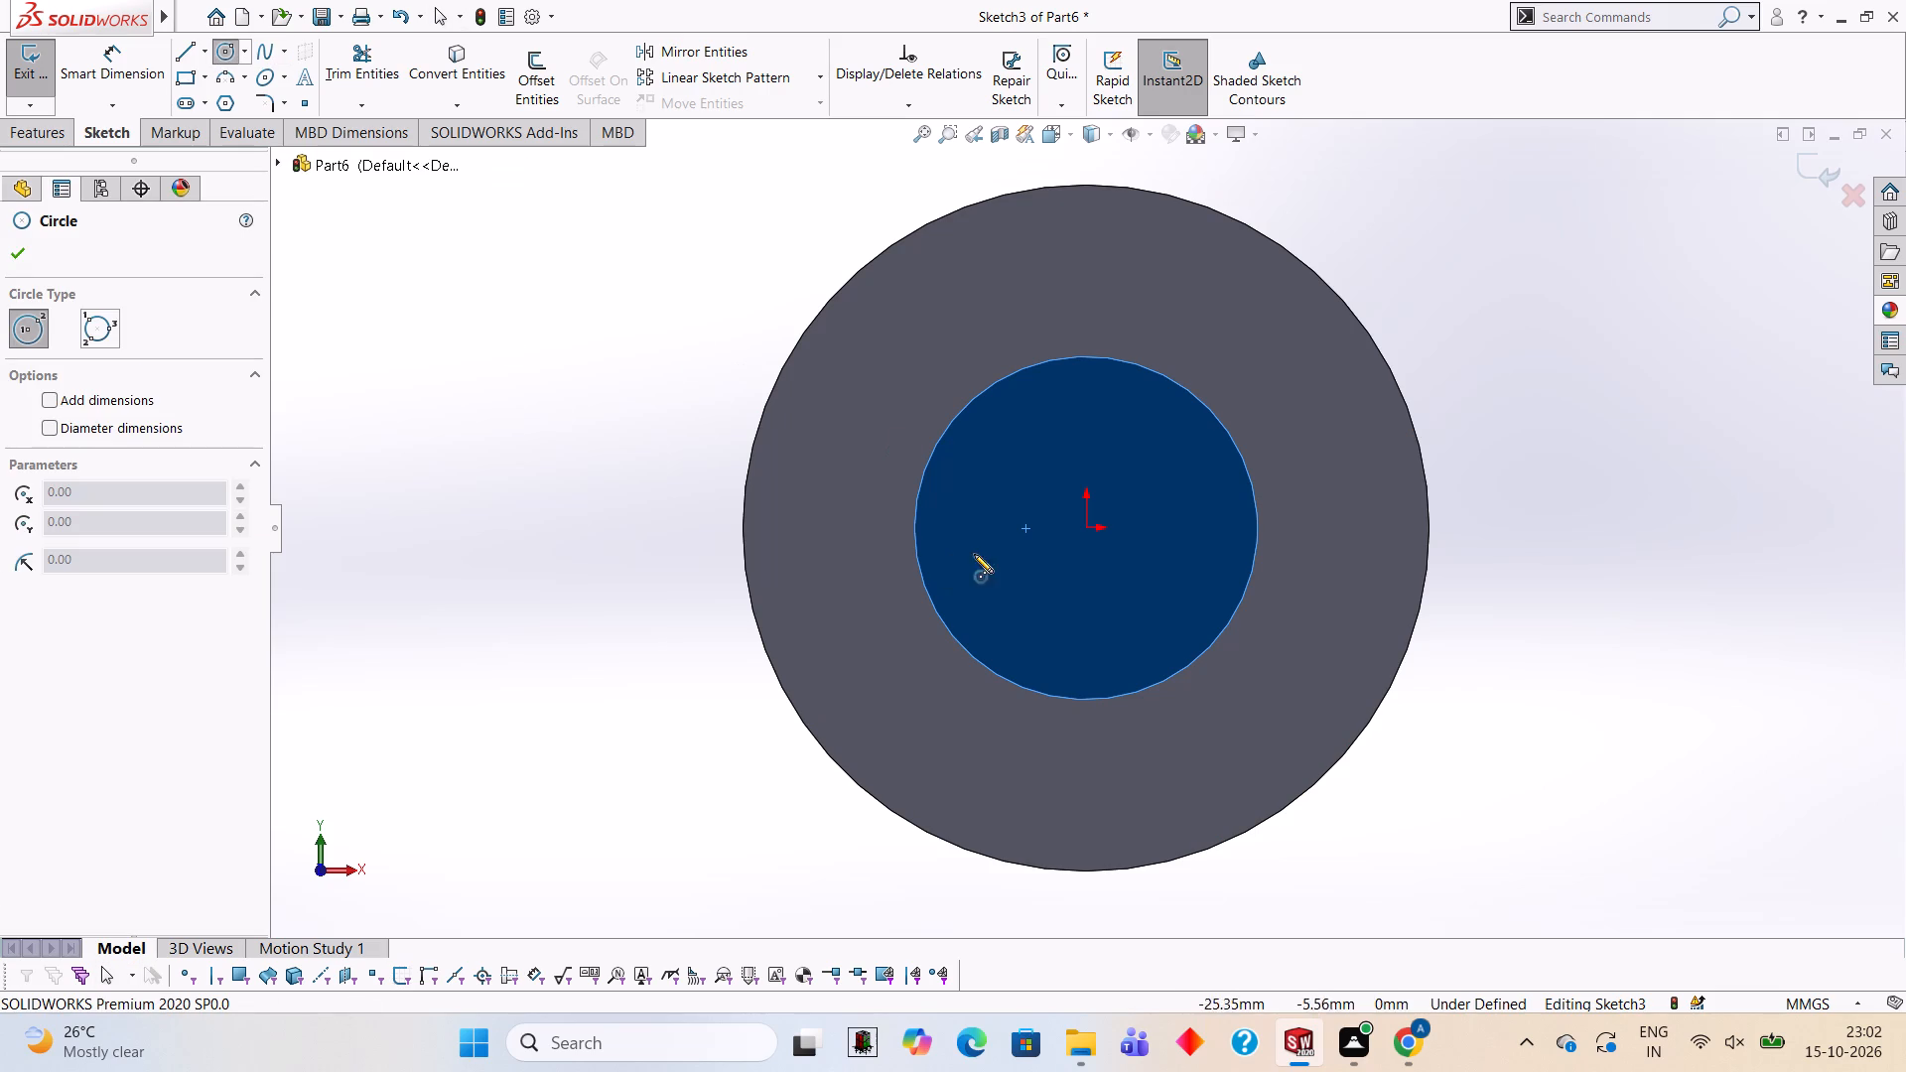
{"action": "left_click", "coordinate": [1085, 525]}
{"action": "type", "text": "30"}
{"action": "key", "text": "Return"}
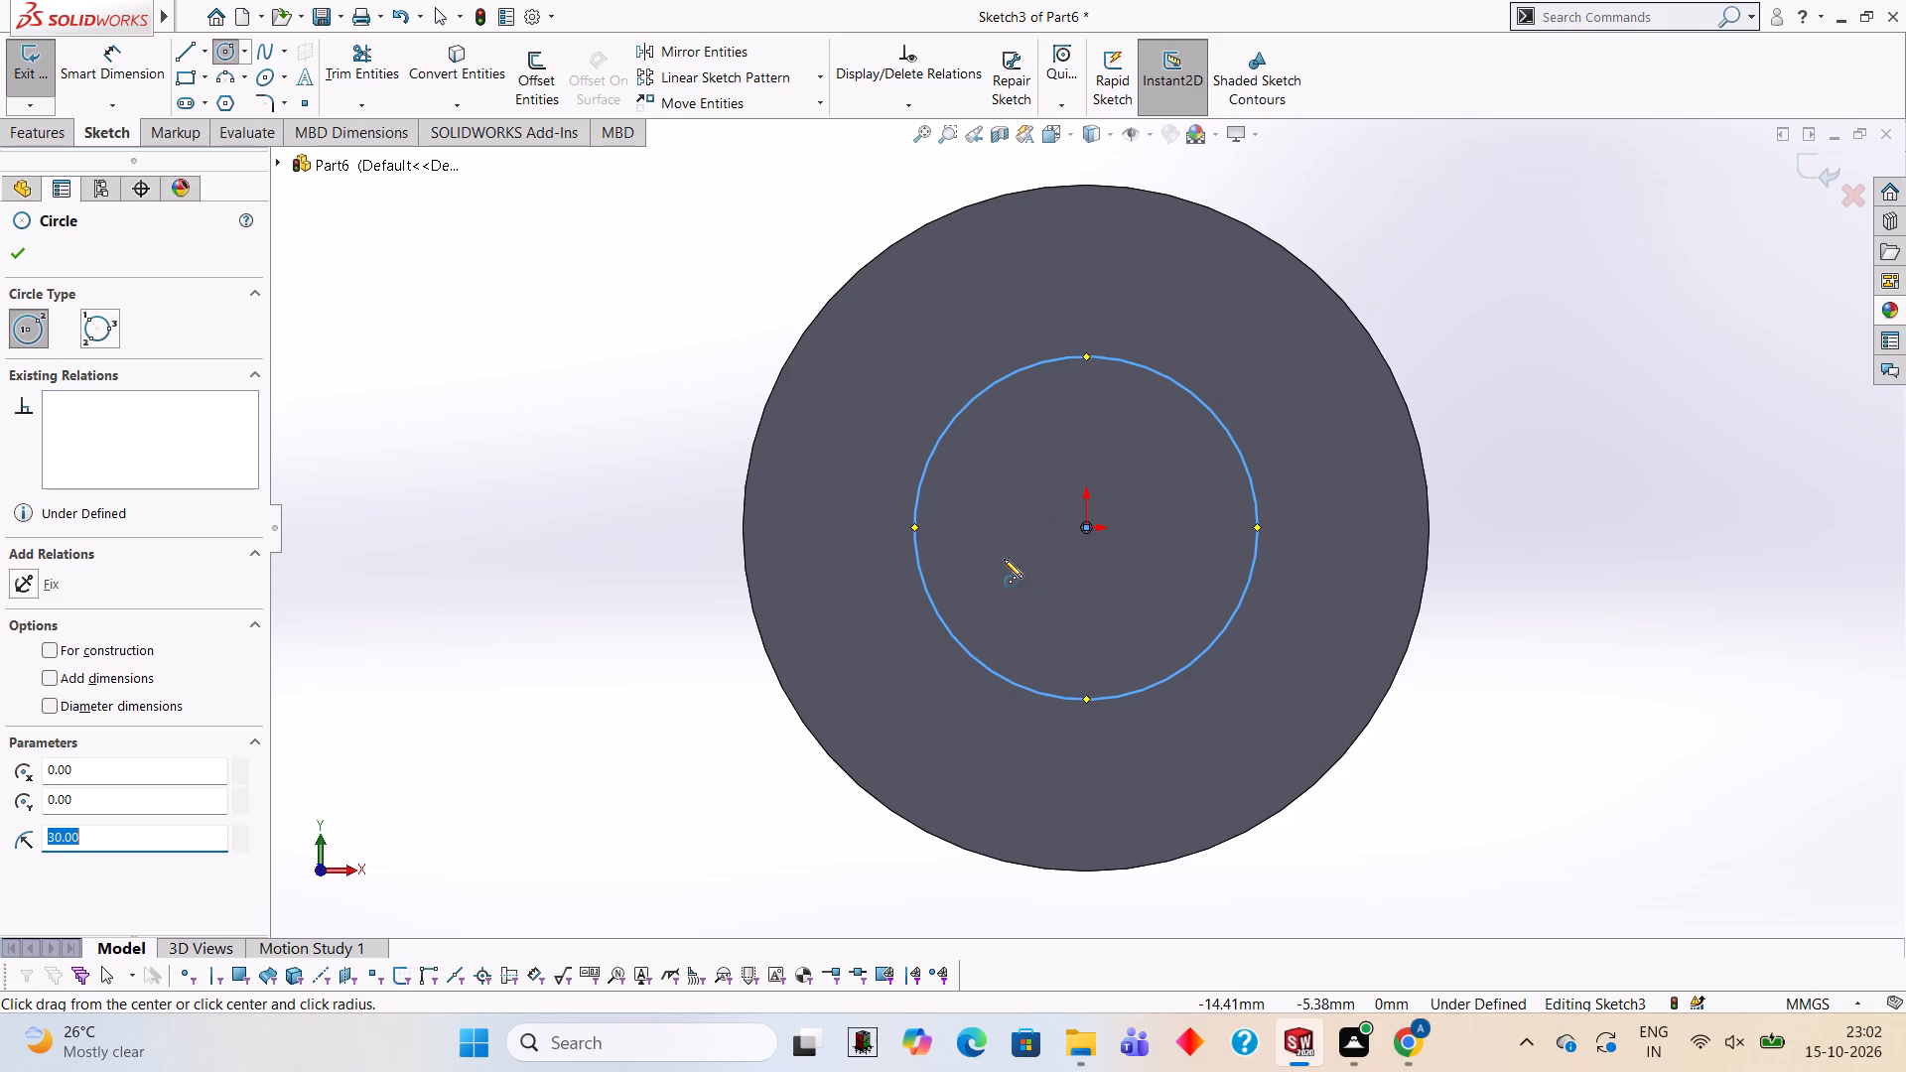
Draw a horizontal line across the circle's full diameter and trim away the upper arc, leaving a lower half-circle profile.
{"action": "left_click", "coordinate": [185, 56]}
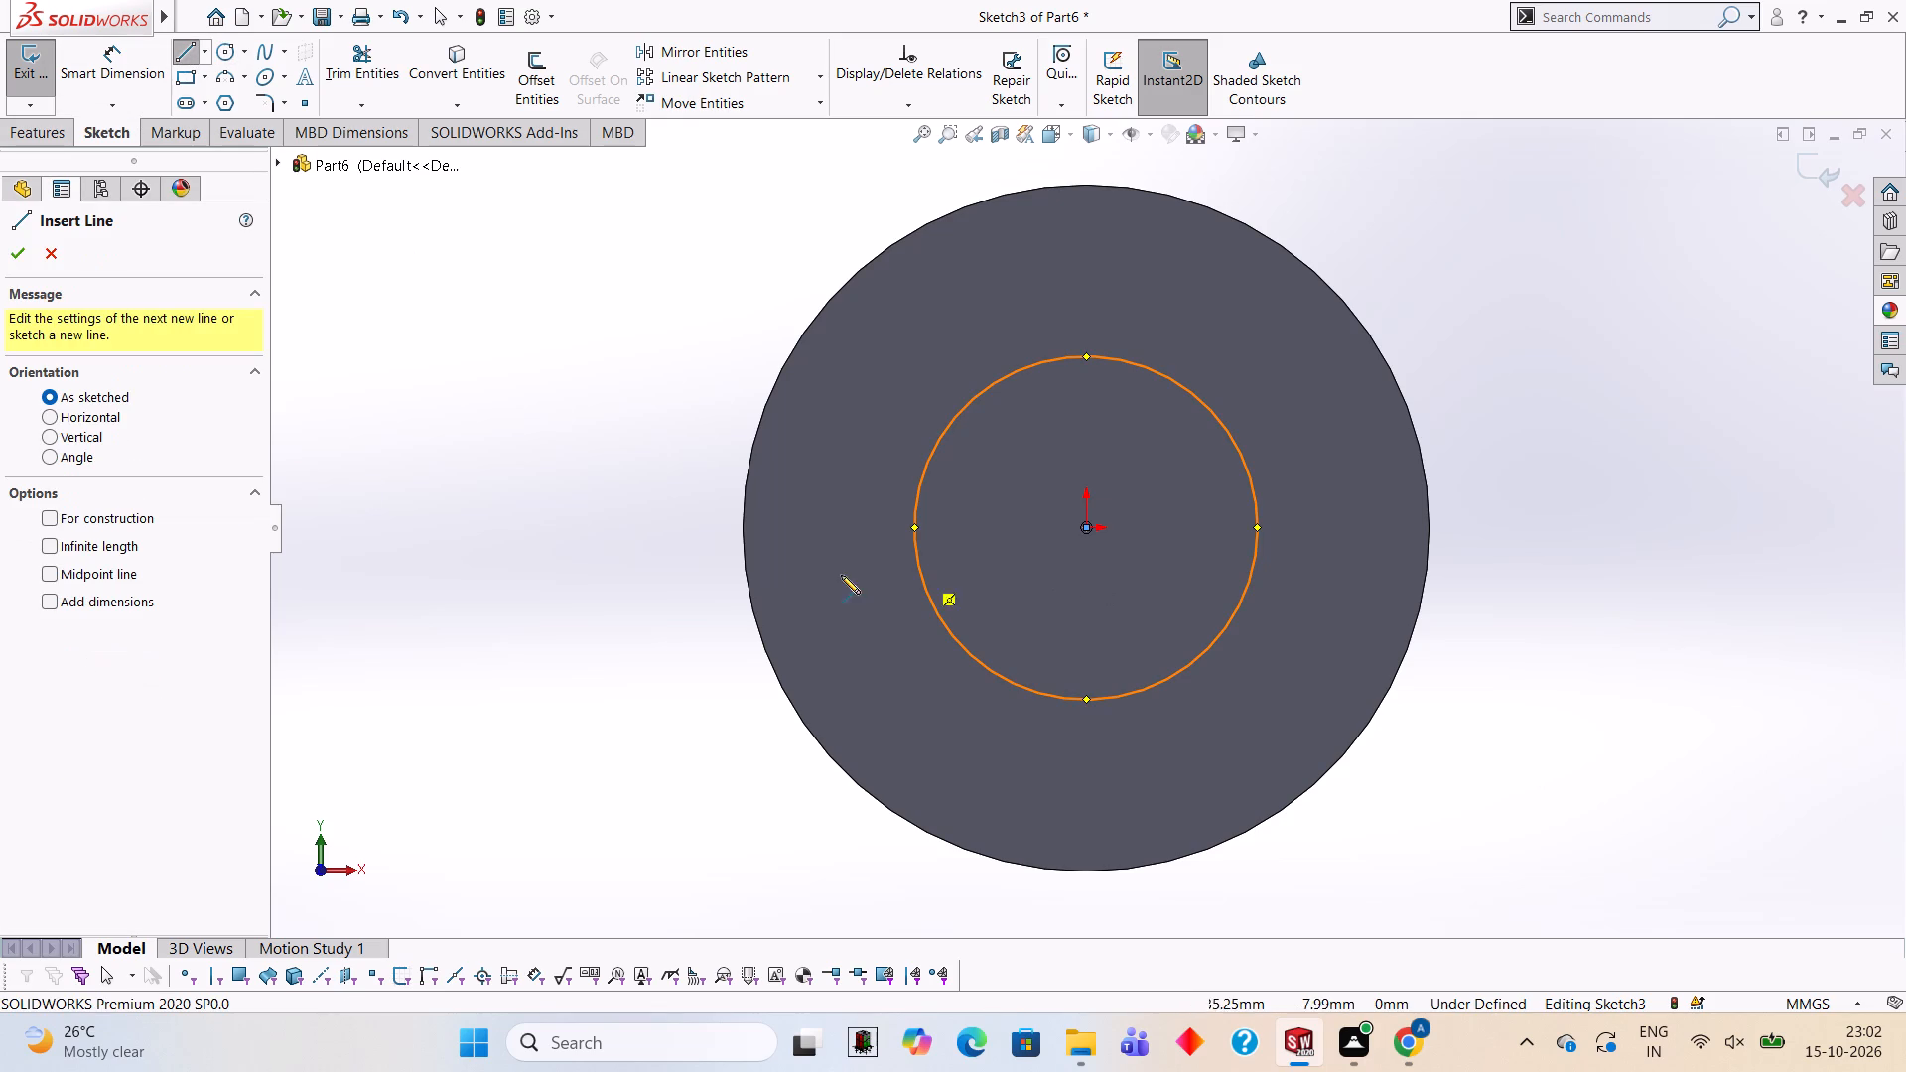
{"action": "left_click", "coordinate": [912, 527]}
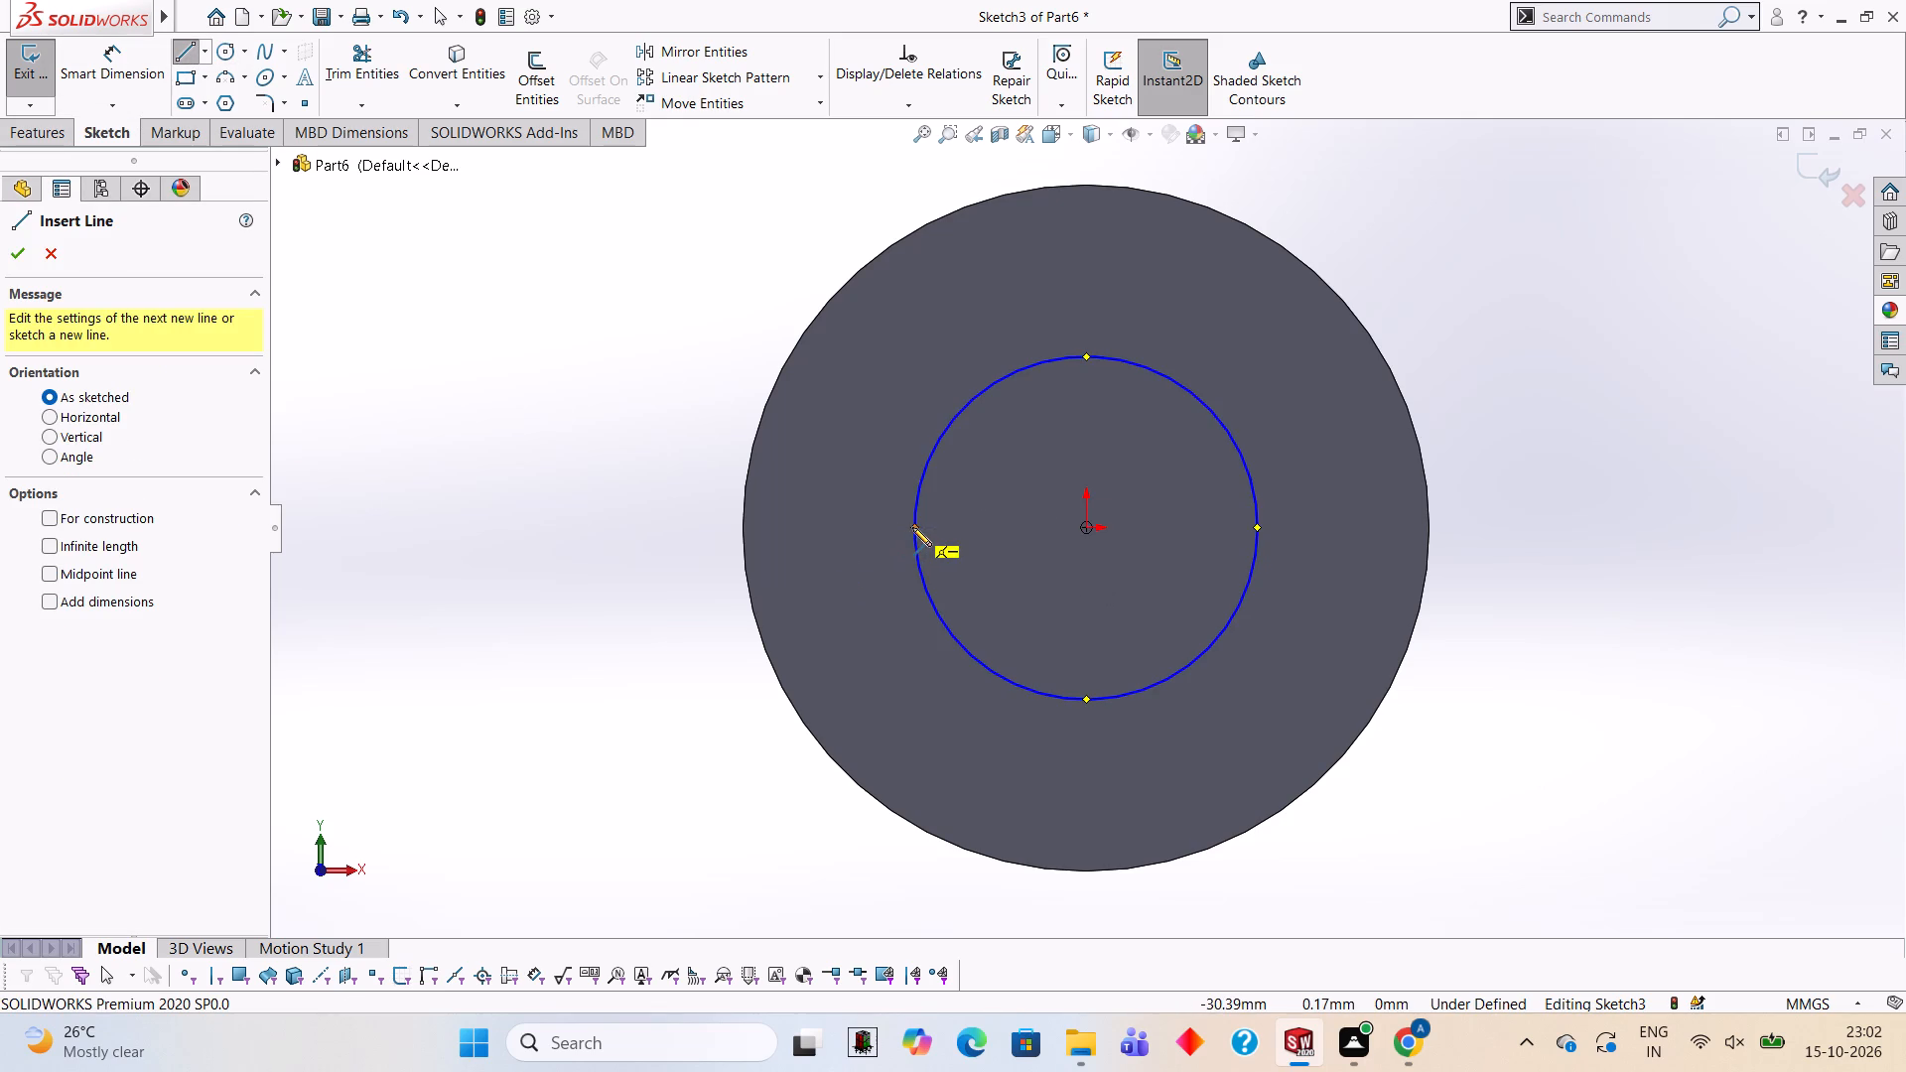
{"action": "left_click", "coordinate": [1258, 528]}
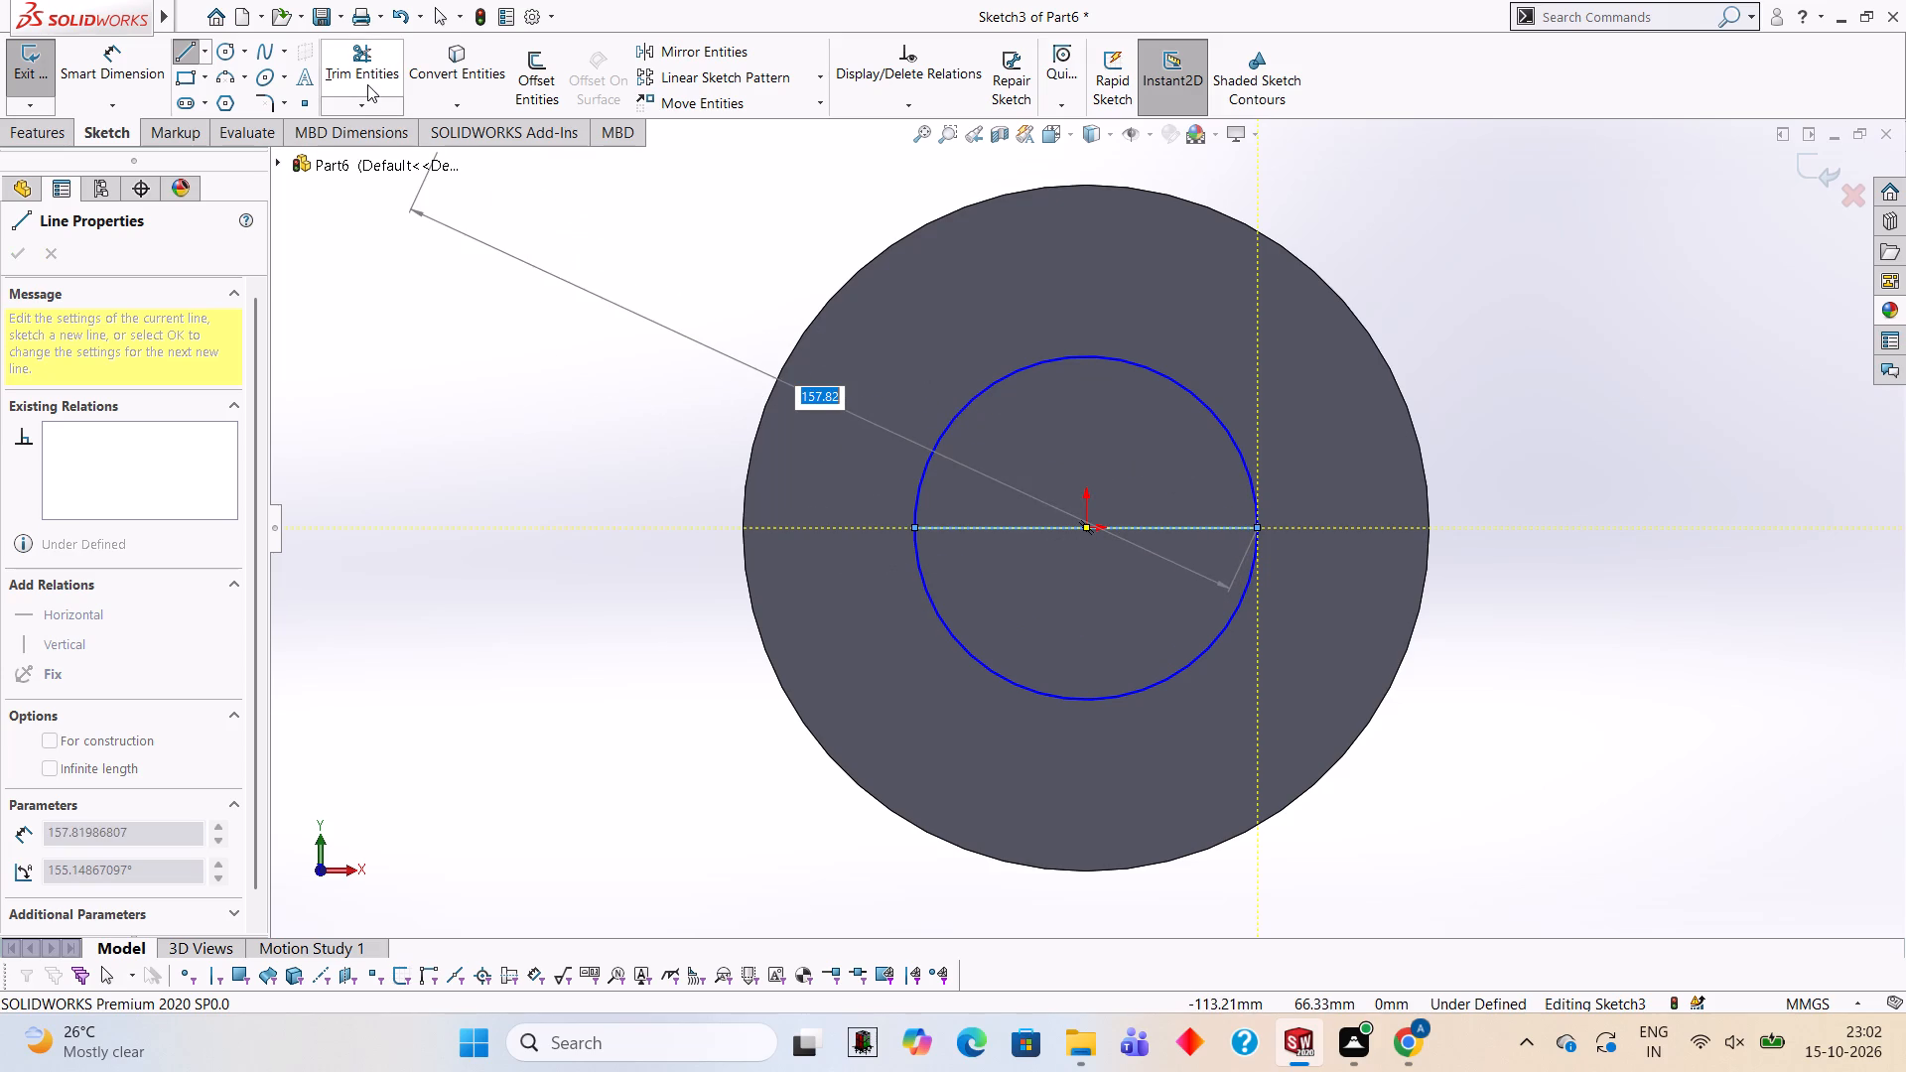
{"action": "left_click", "coordinate": [367, 84]}
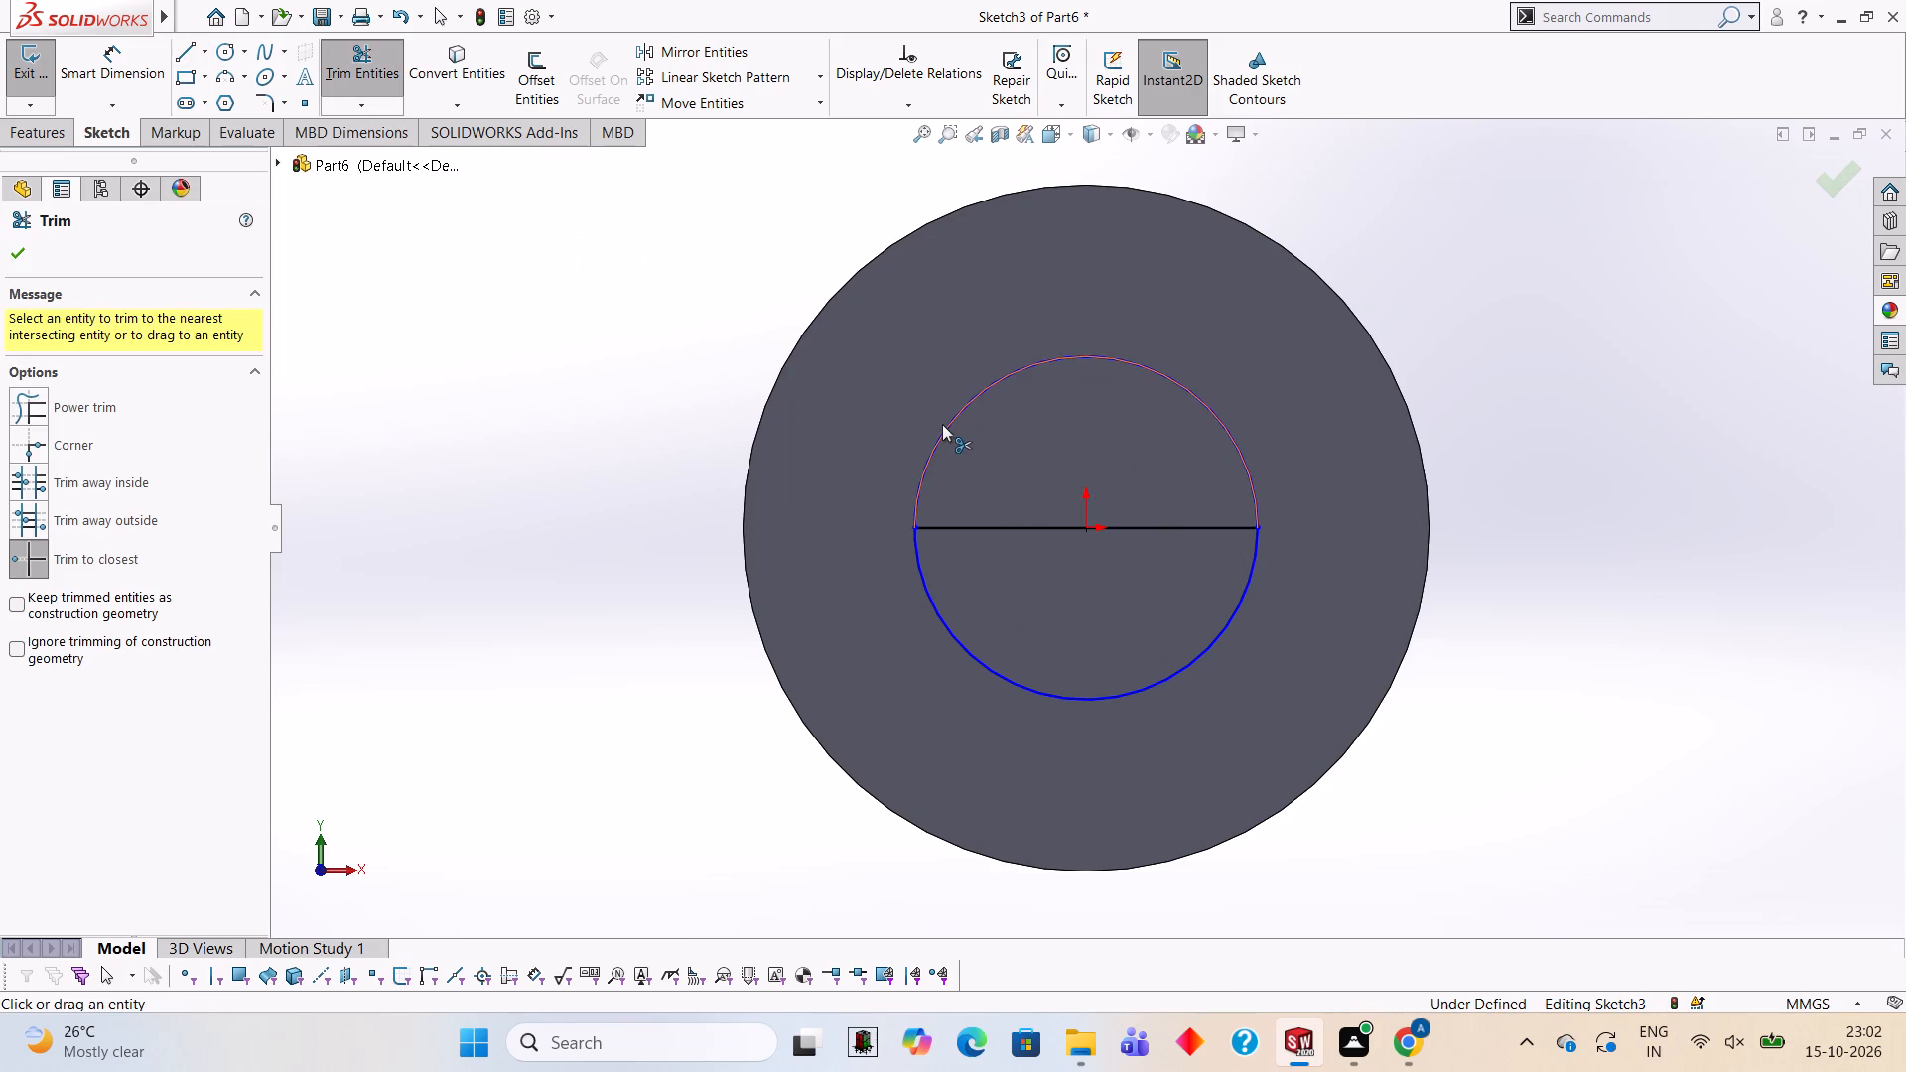
{"action": "left_click", "coordinate": [943, 424]}
Extrude the half-circle profile as a blind boss 60 mm deep, outward from the cylindrical boss's end face.
{"action": "scroll", "coordinate": [1291, 466], "scroll_direction": "up", "scroll_amount": 2}
{"action": "middle_click_drag", "start_coordinate": [1291, 466], "coordinate": [1183, 631]}
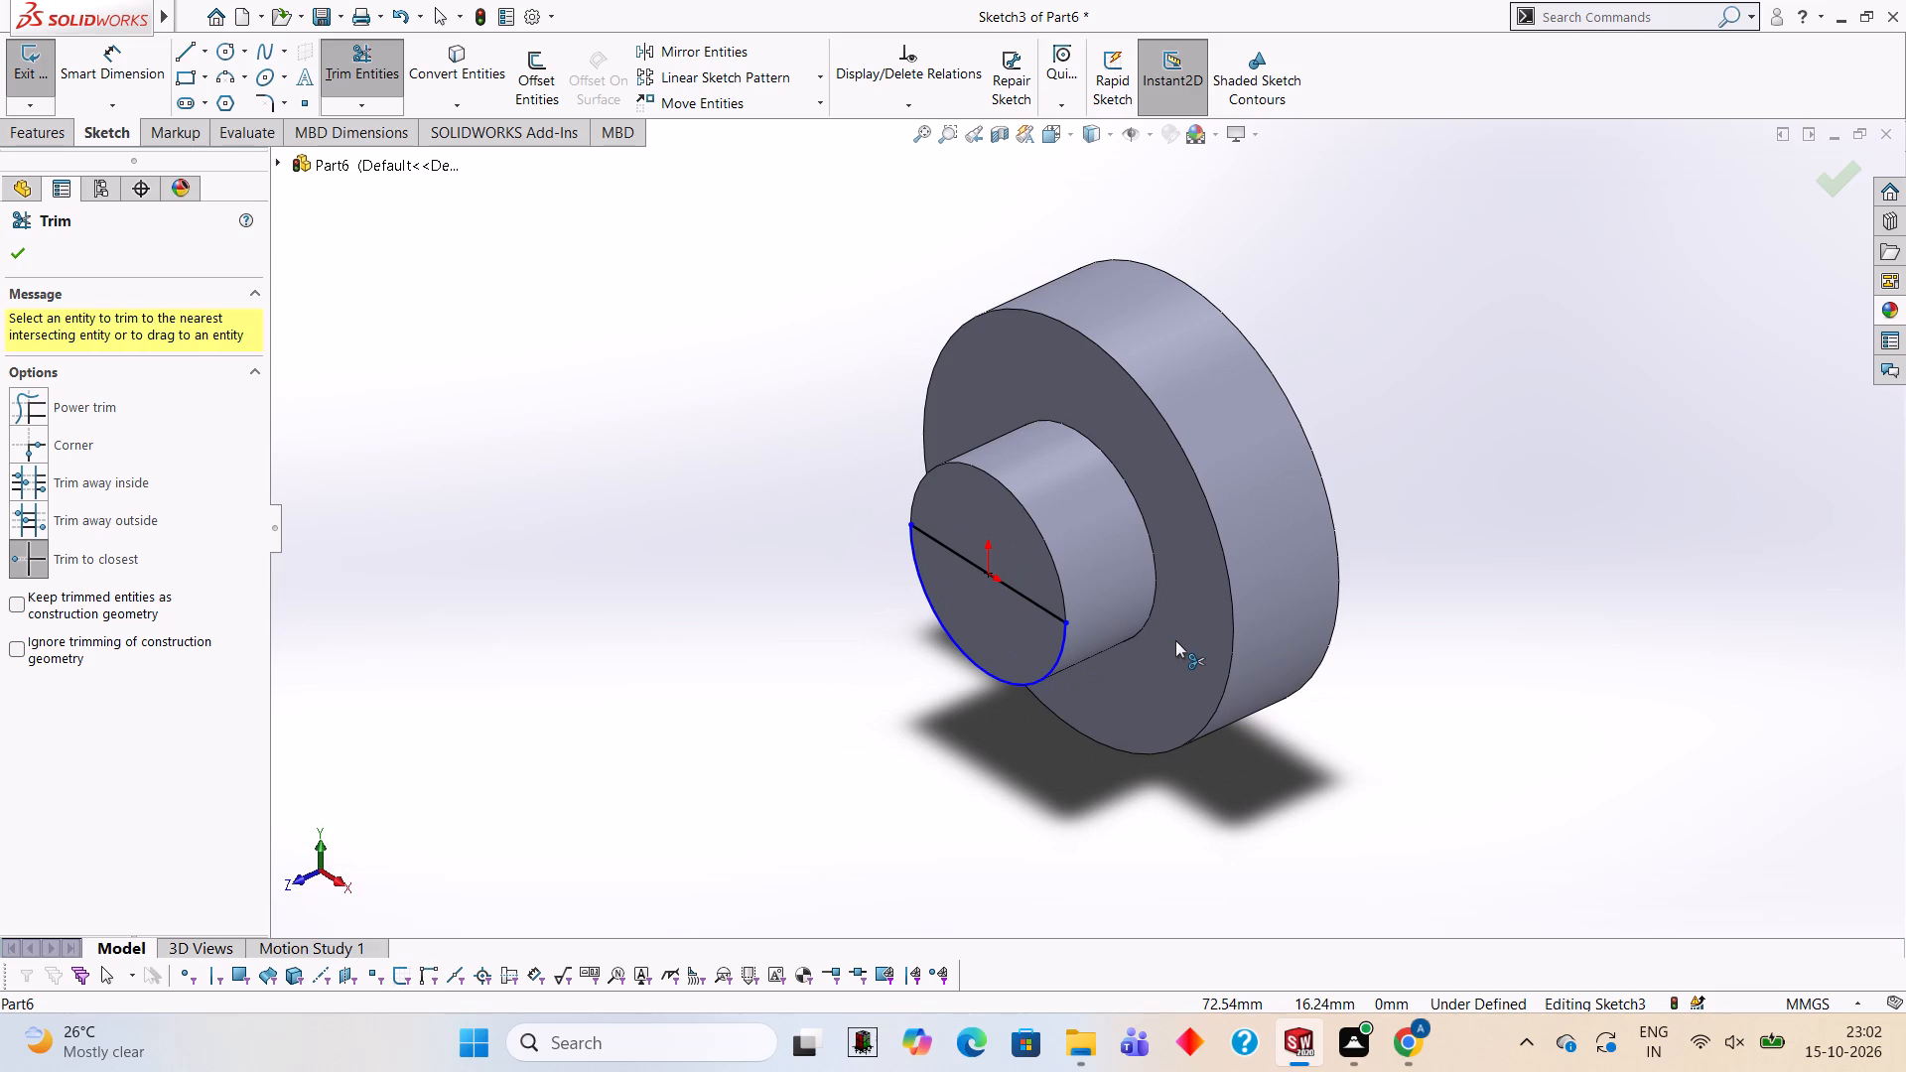
{"action": "left_click", "coordinate": [60, 138]}
{"action": "left_click", "coordinate": [42, 87]}
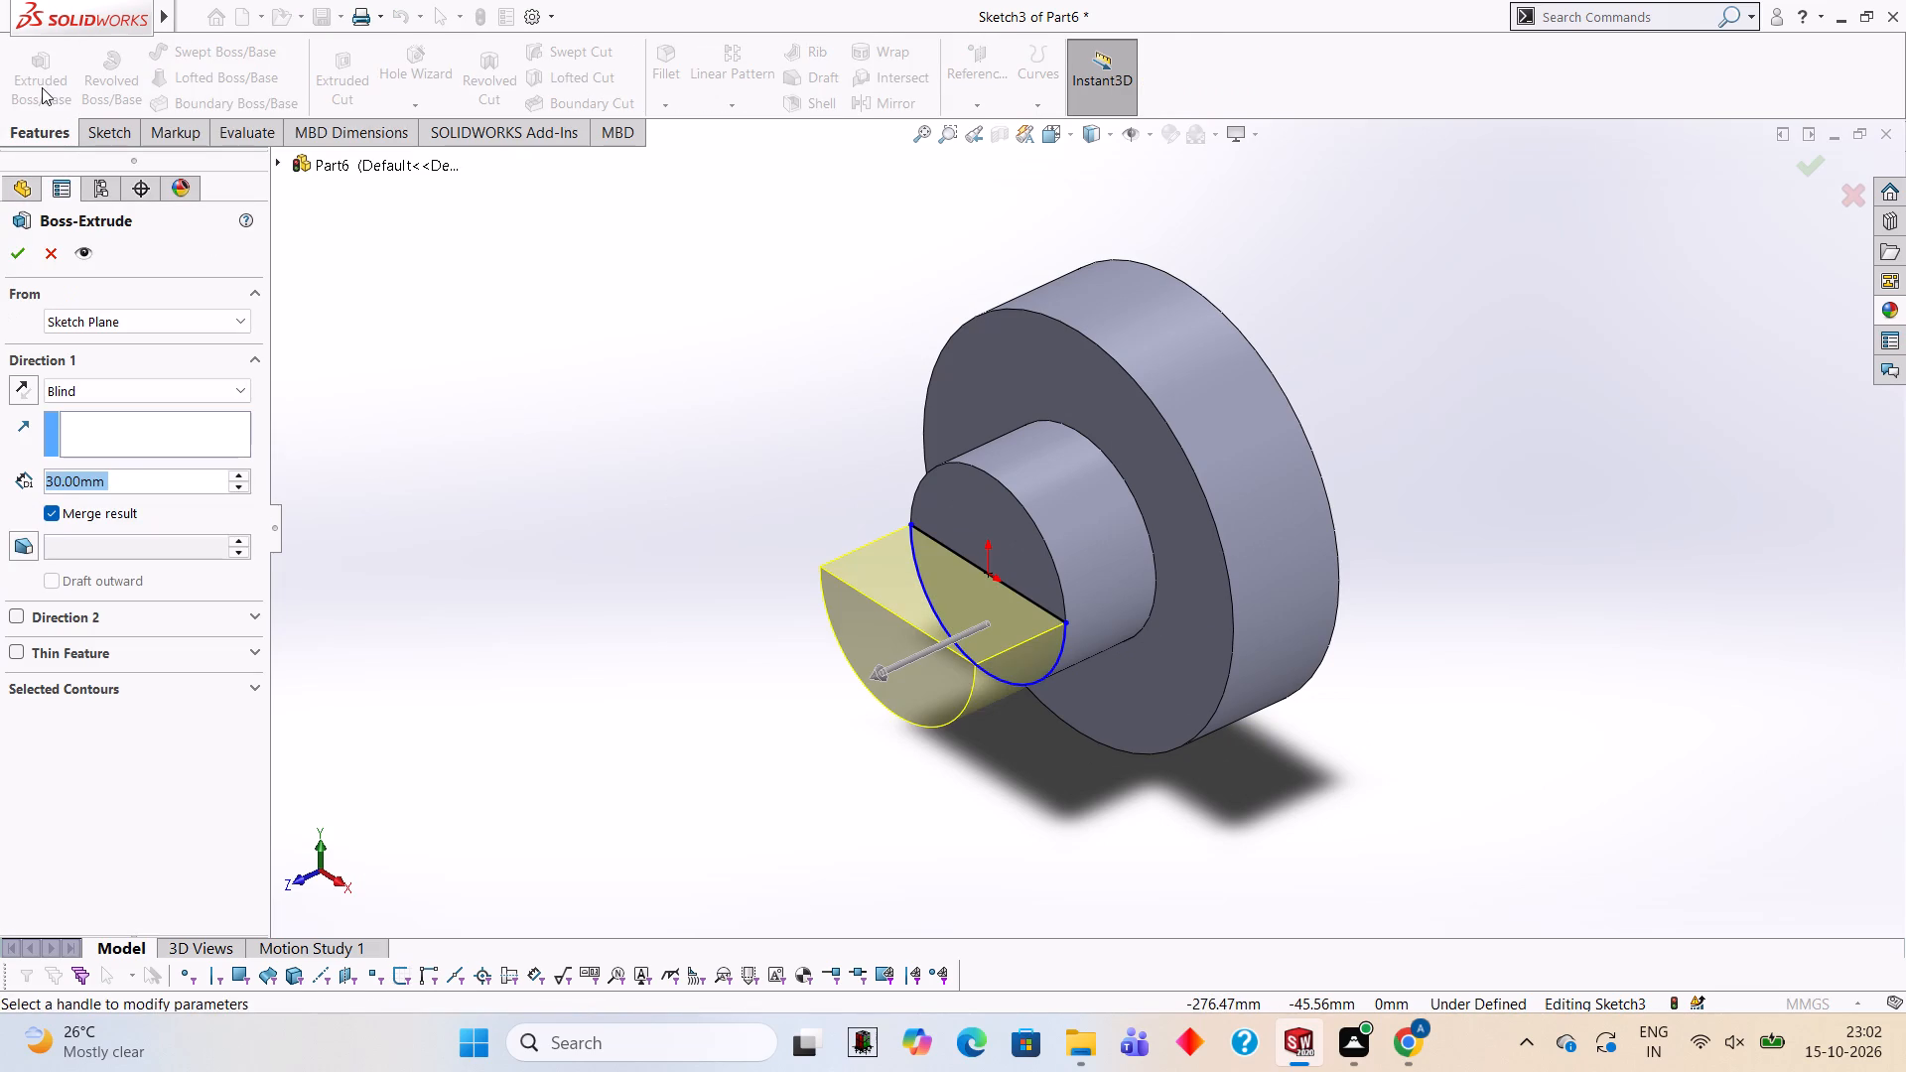
{"action": "type", "text": "60"}
{"action": "key", "text": "Return"}
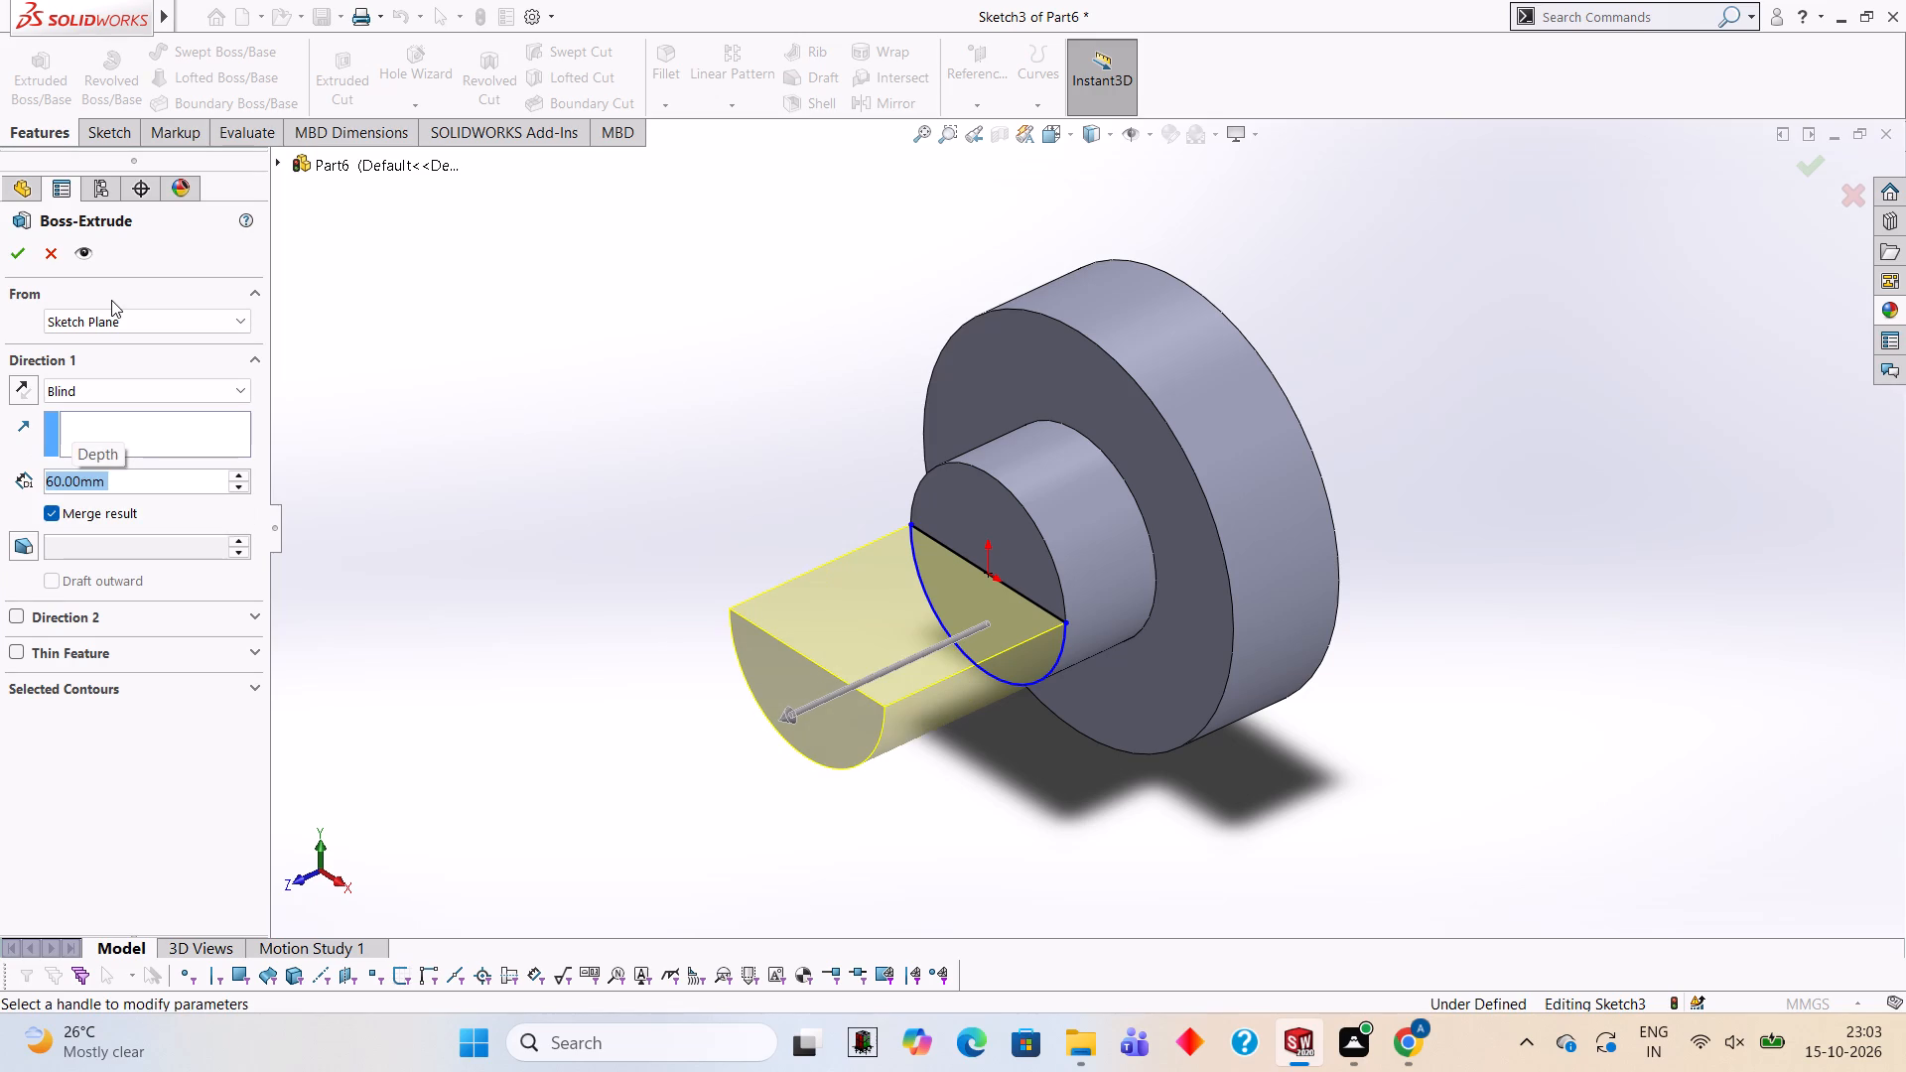
{"action": "left_click", "coordinate": [16, 256]}
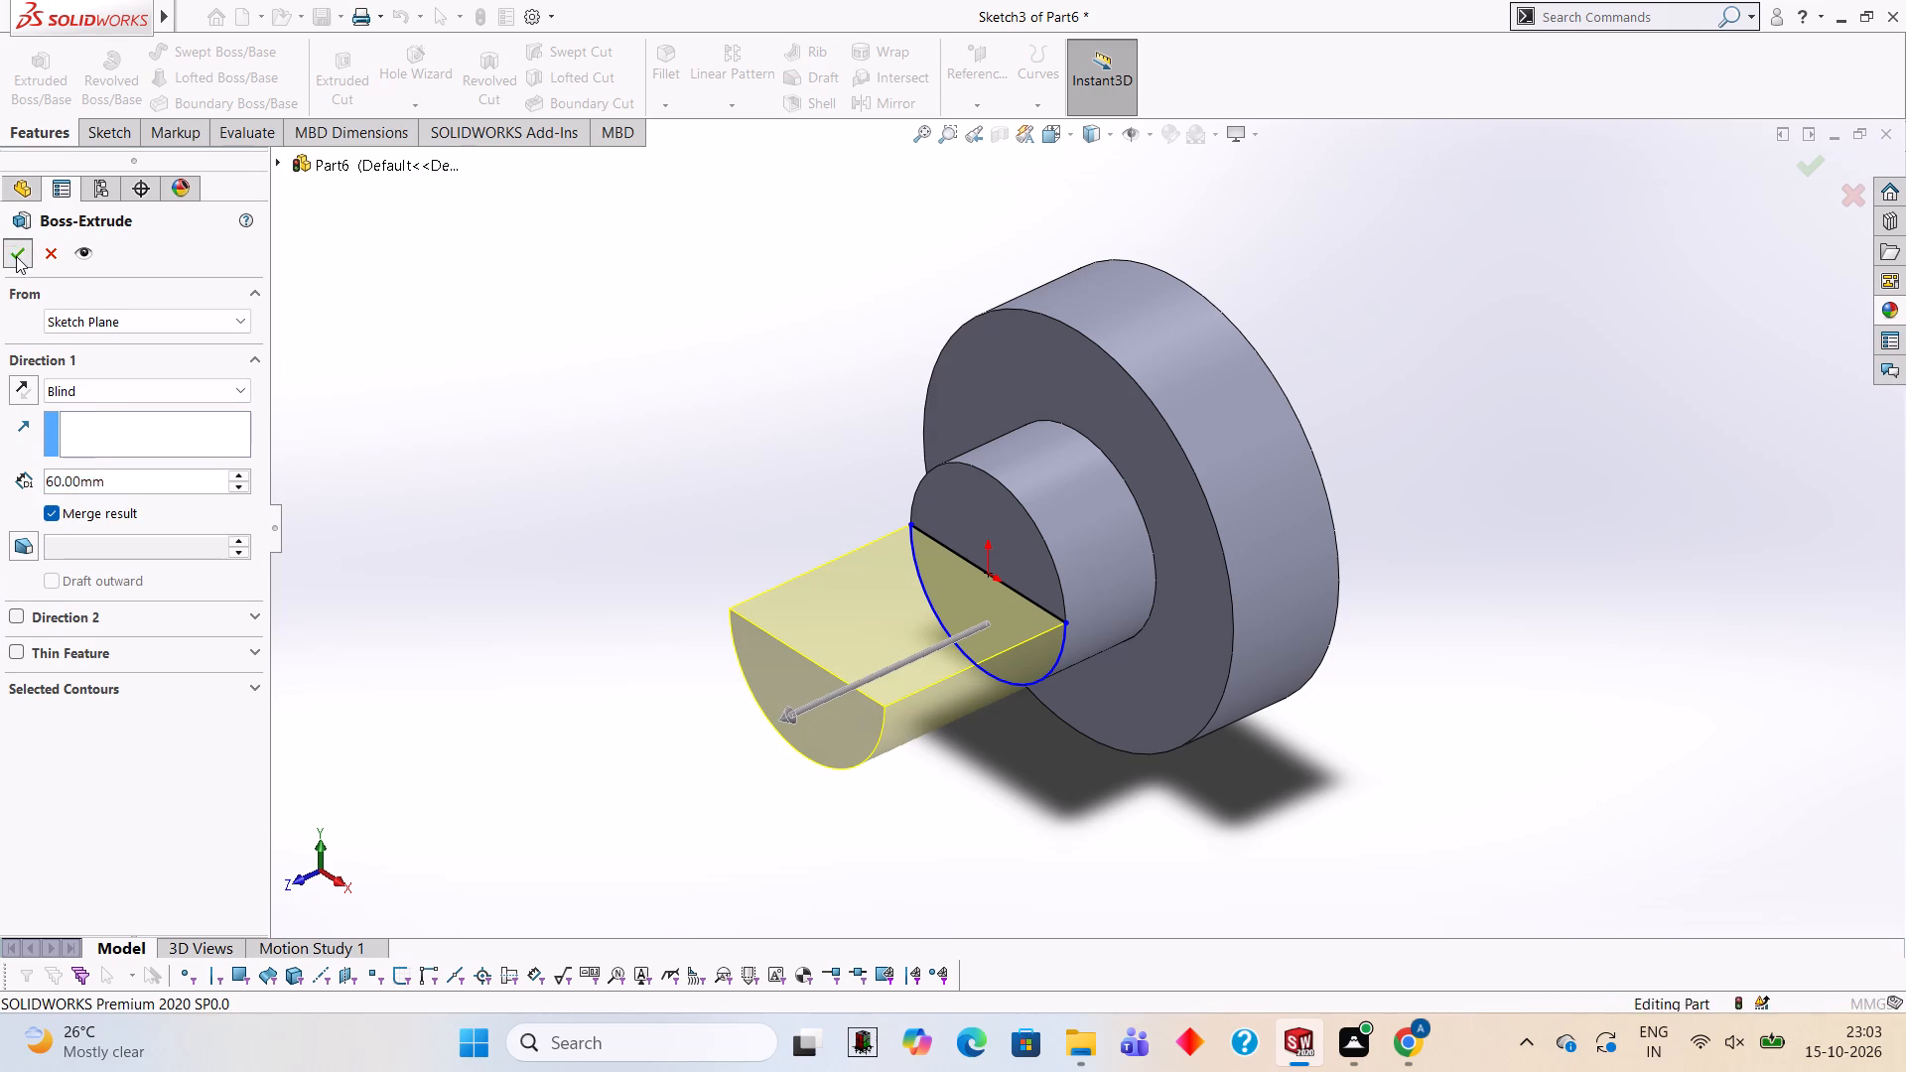
{"action": "left_click_drag", "start_coordinate": [493, 500], "coordinate": [502, 515]}
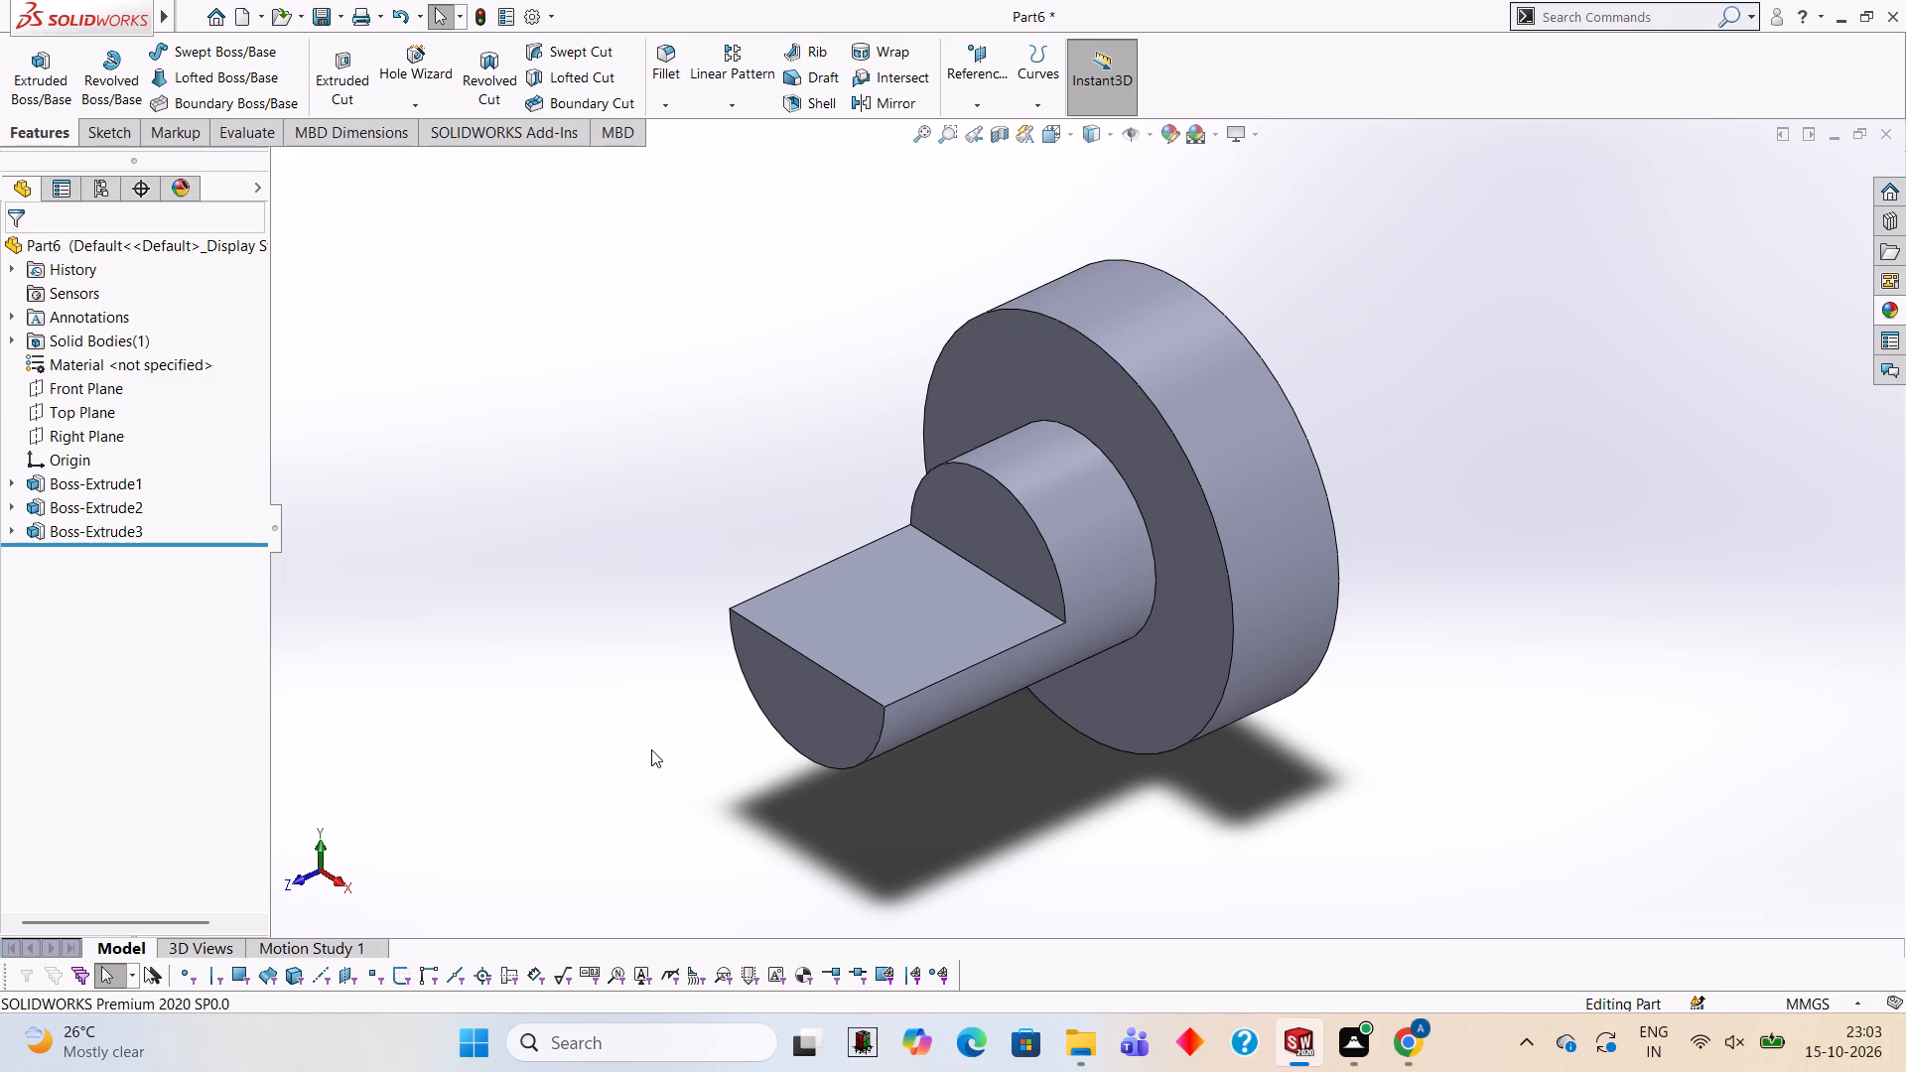
Sketch a 110 mm diameter circle centred on the origin on the disc's flat back face, with diameter dimensioning enabled.
{"action": "scroll", "coordinate": [629, 704], "scroll_direction": "up", "scroll_amount": 1}
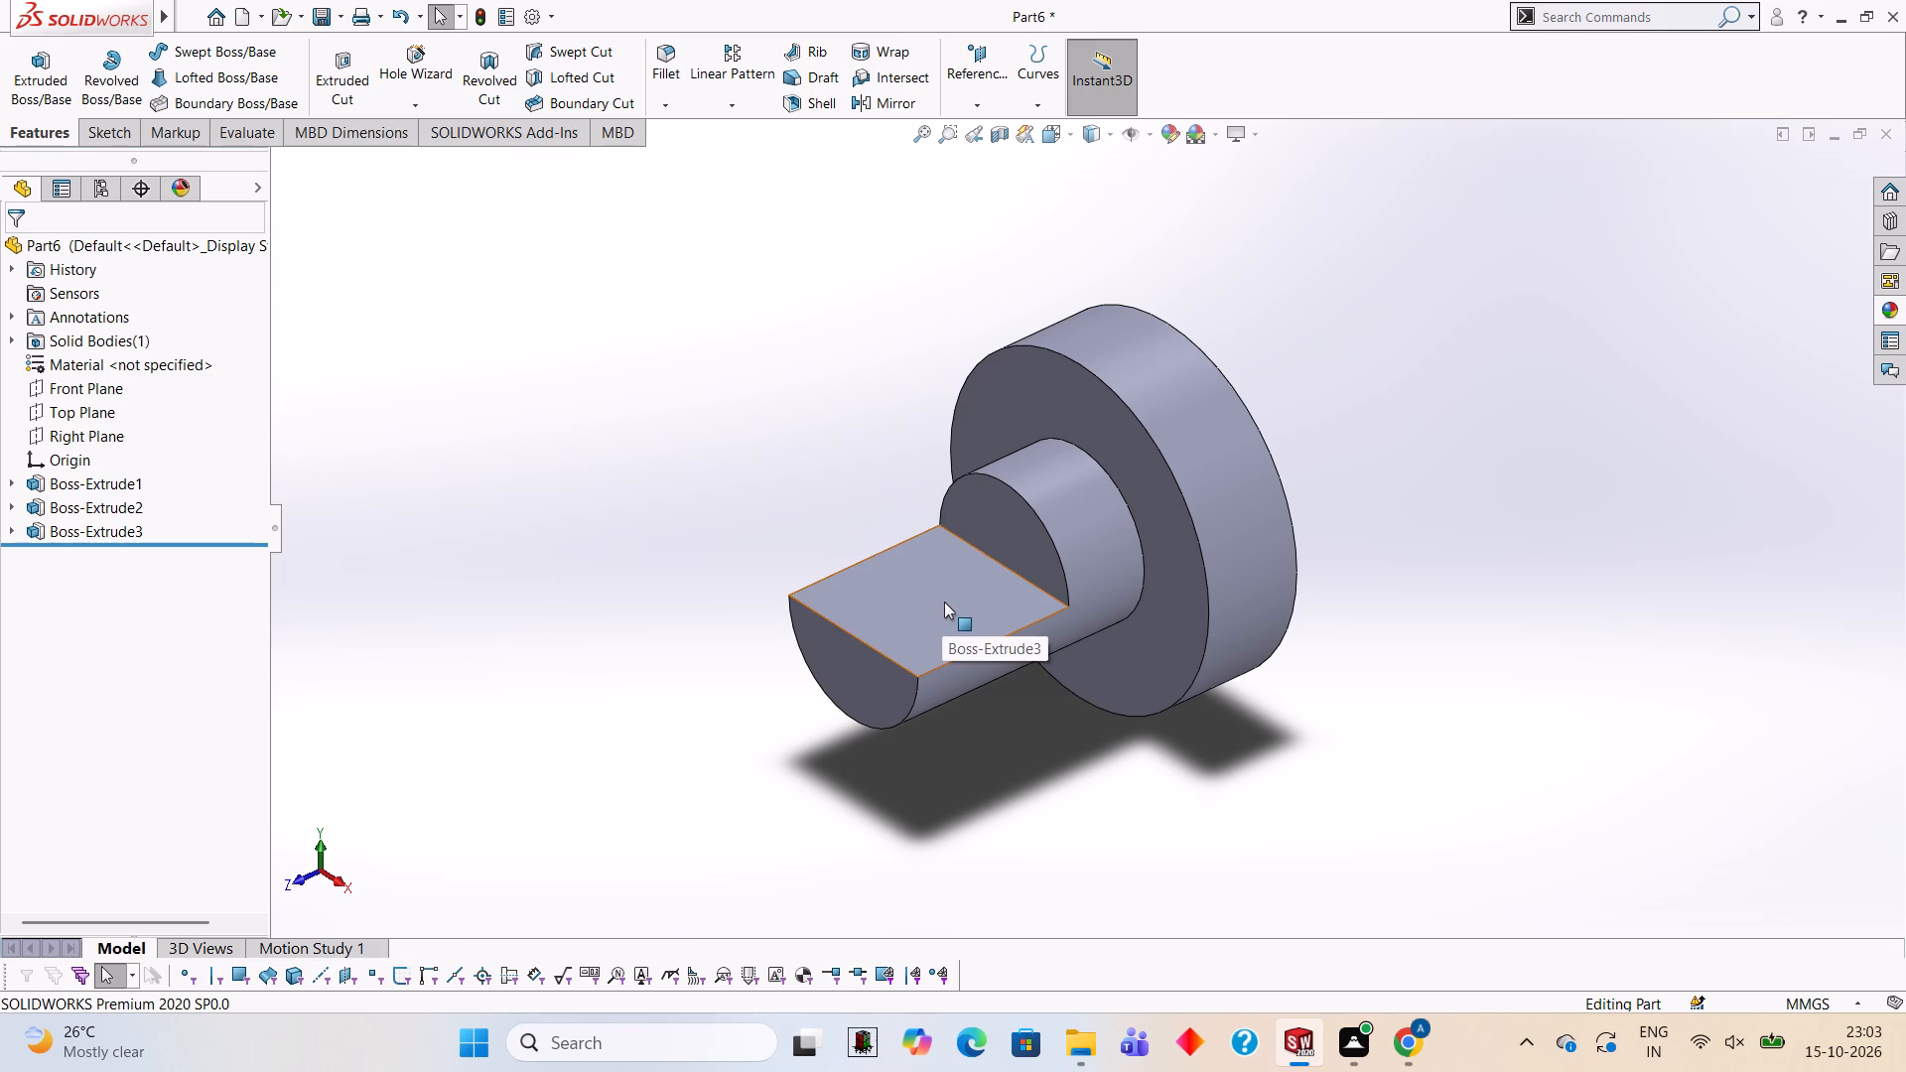
{"action": "scroll", "coordinate": [995, 641], "scroll_direction": "up", "scroll_amount": 2}
{"action": "middle_click_drag", "start_coordinate": [1295, 399], "coordinate": [1095, 361]}
{"action": "left_click", "coordinate": [1157, 560]}
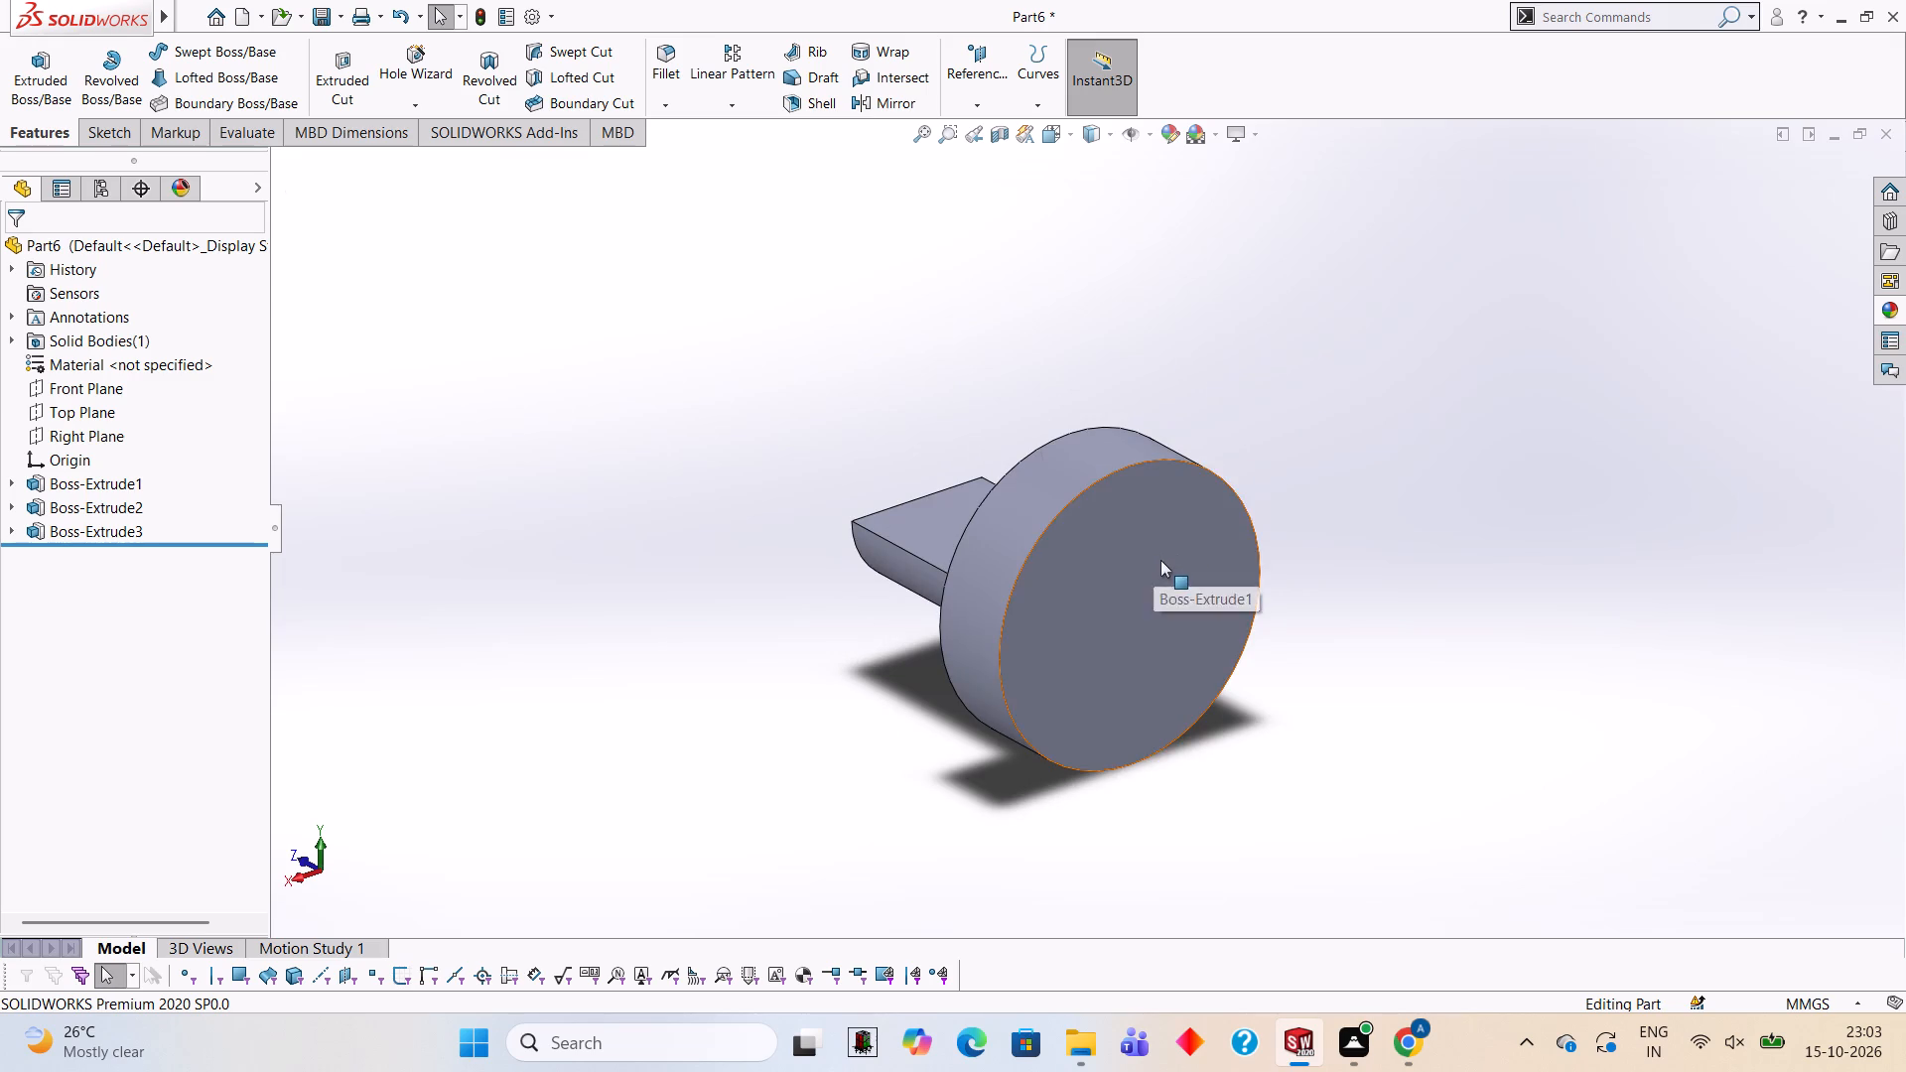
{"action": "left_click", "coordinate": [1242, 503]}
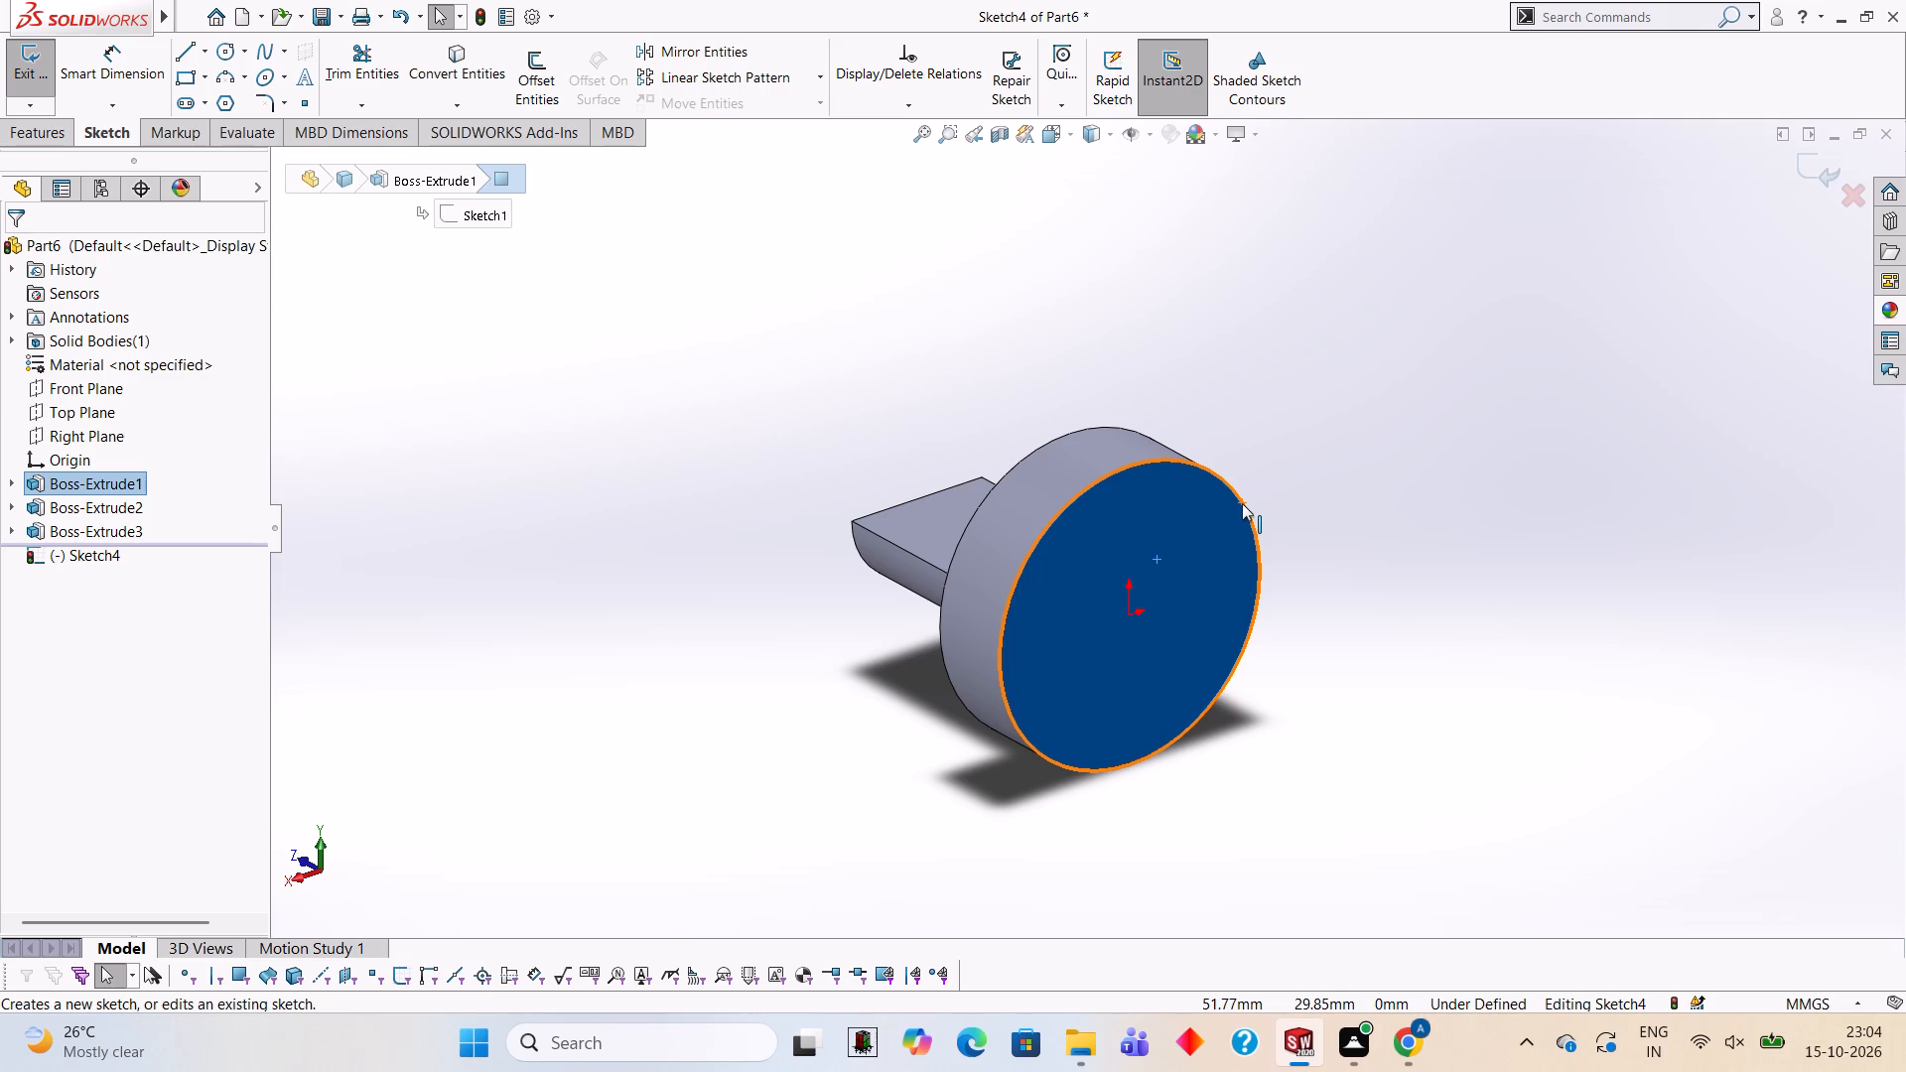
{"action": "key", "text": "ctrl+8"}
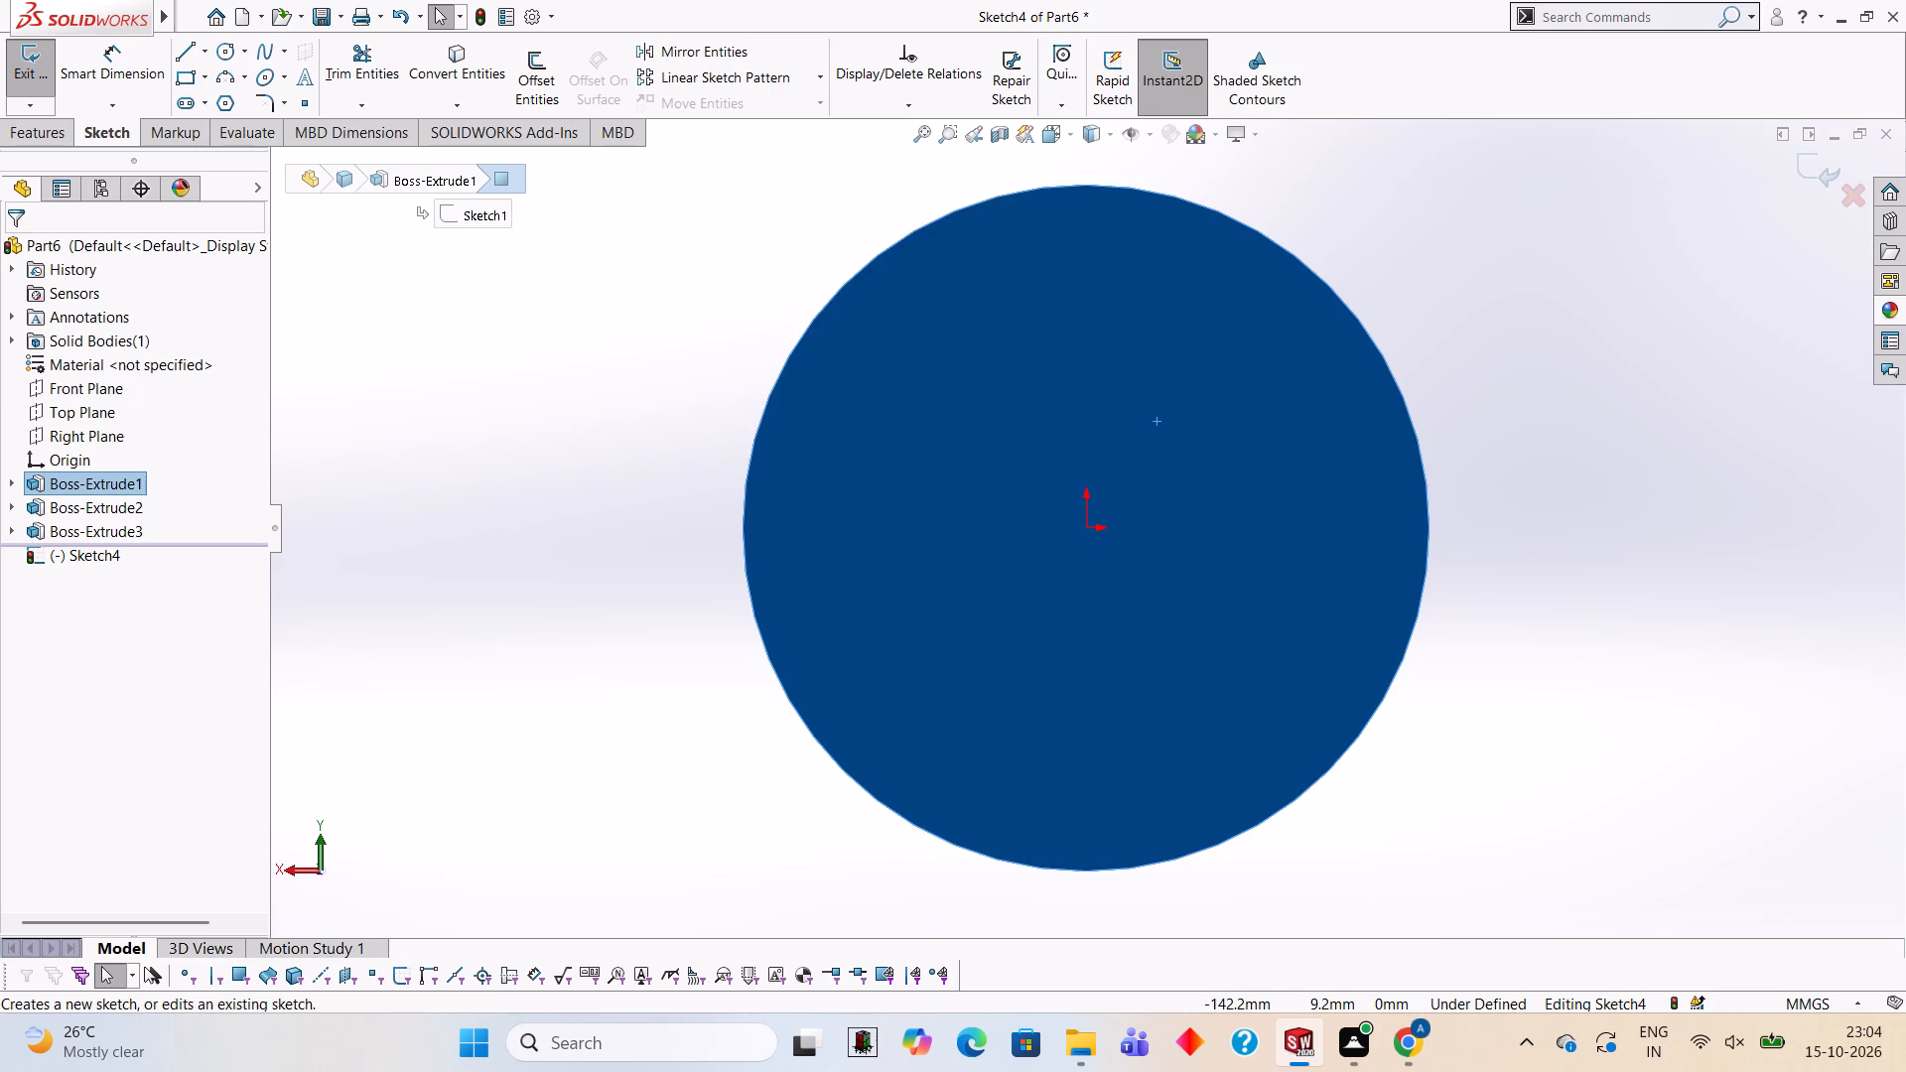
{"action": "left_click", "coordinate": [230, 44]}
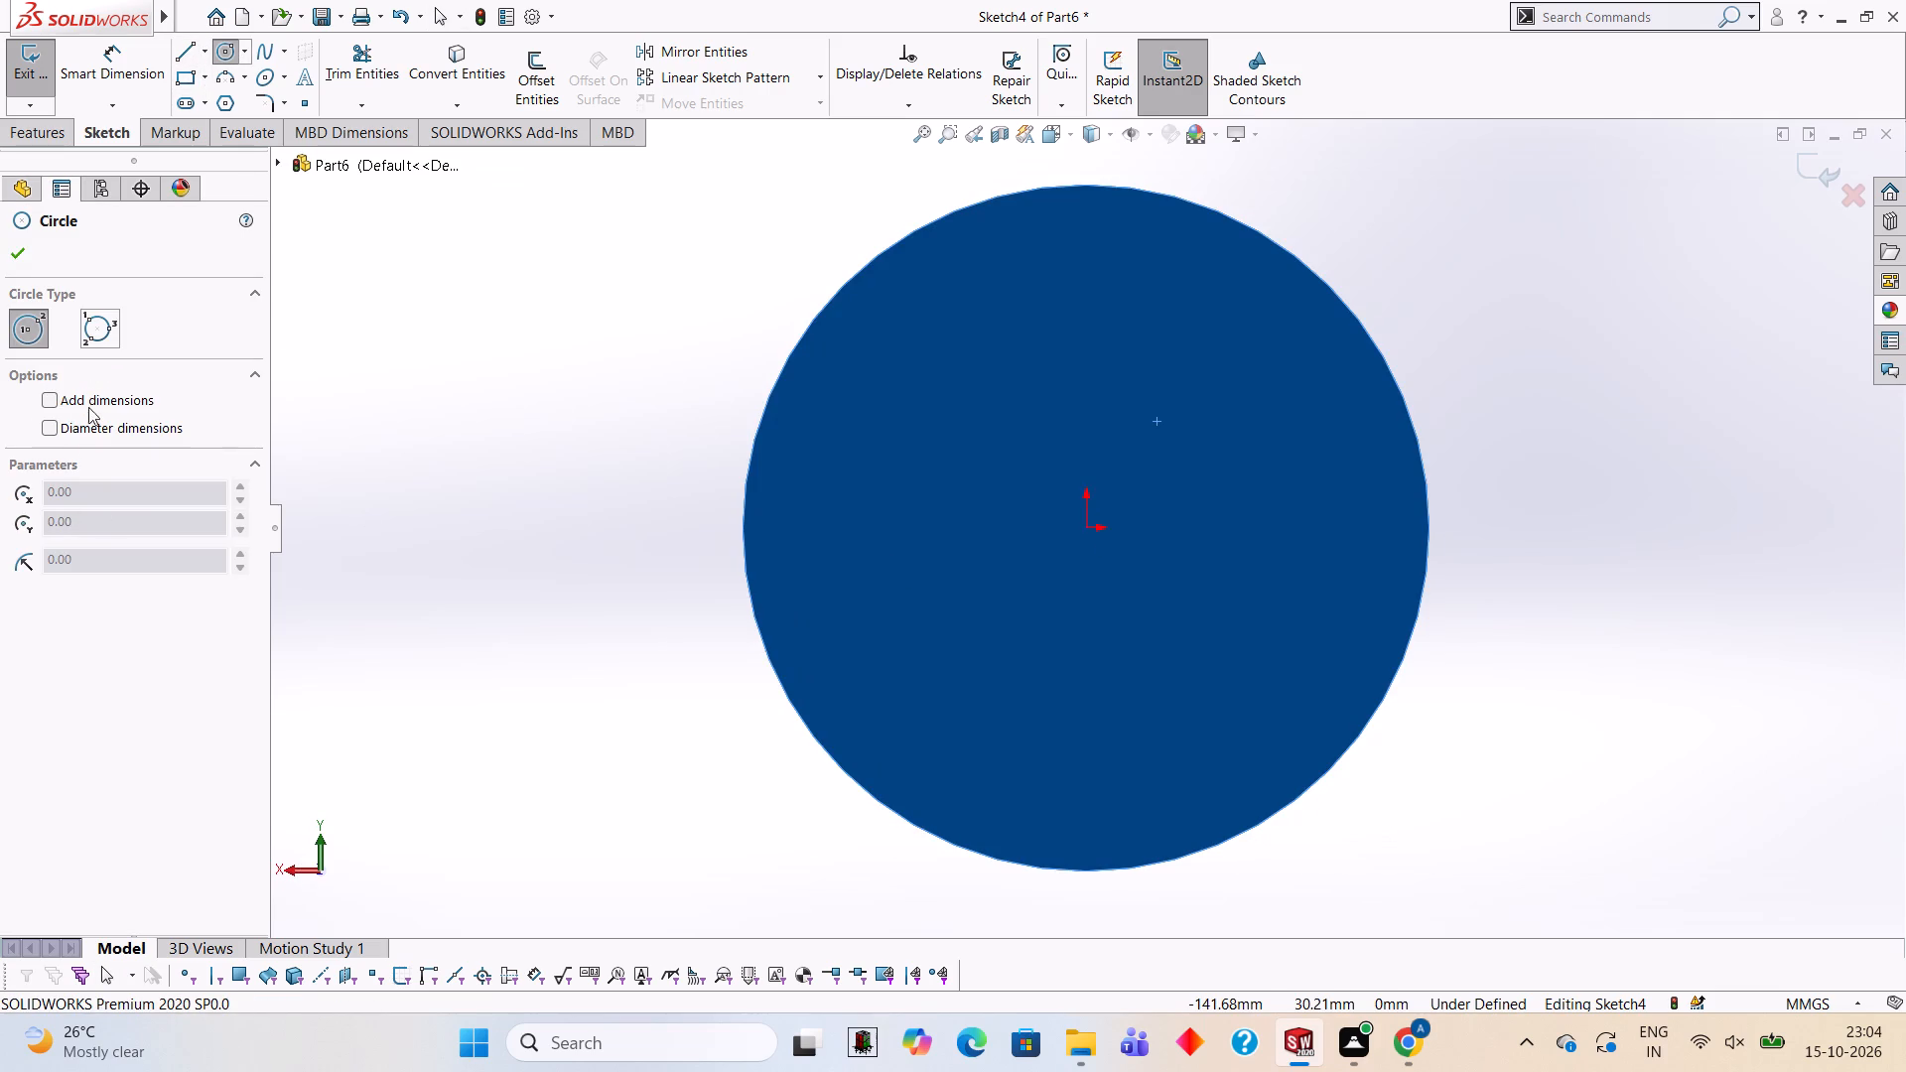
{"action": "left_click", "coordinate": [103, 391]}
{"action": "left_click", "coordinate": [112, 422]}
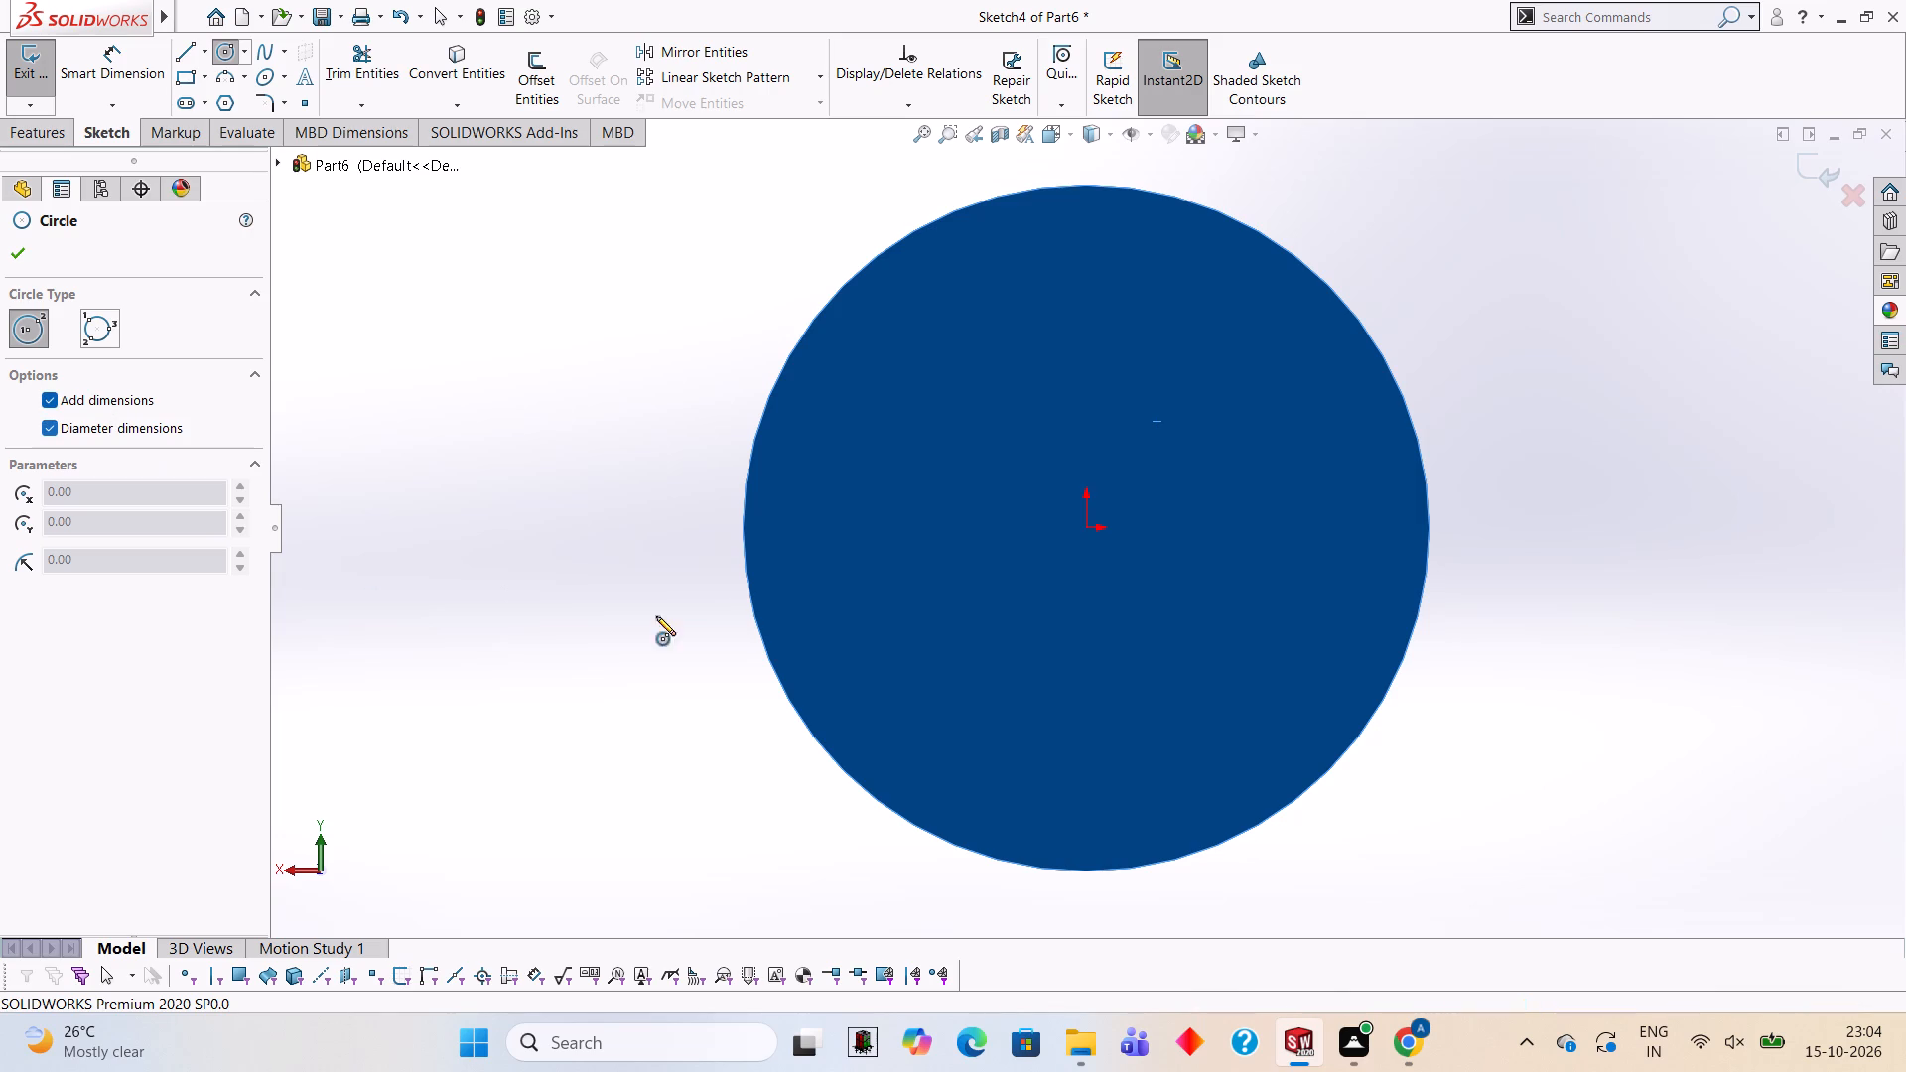
{"action": "left_click", "coordinate": [1084, 530]}
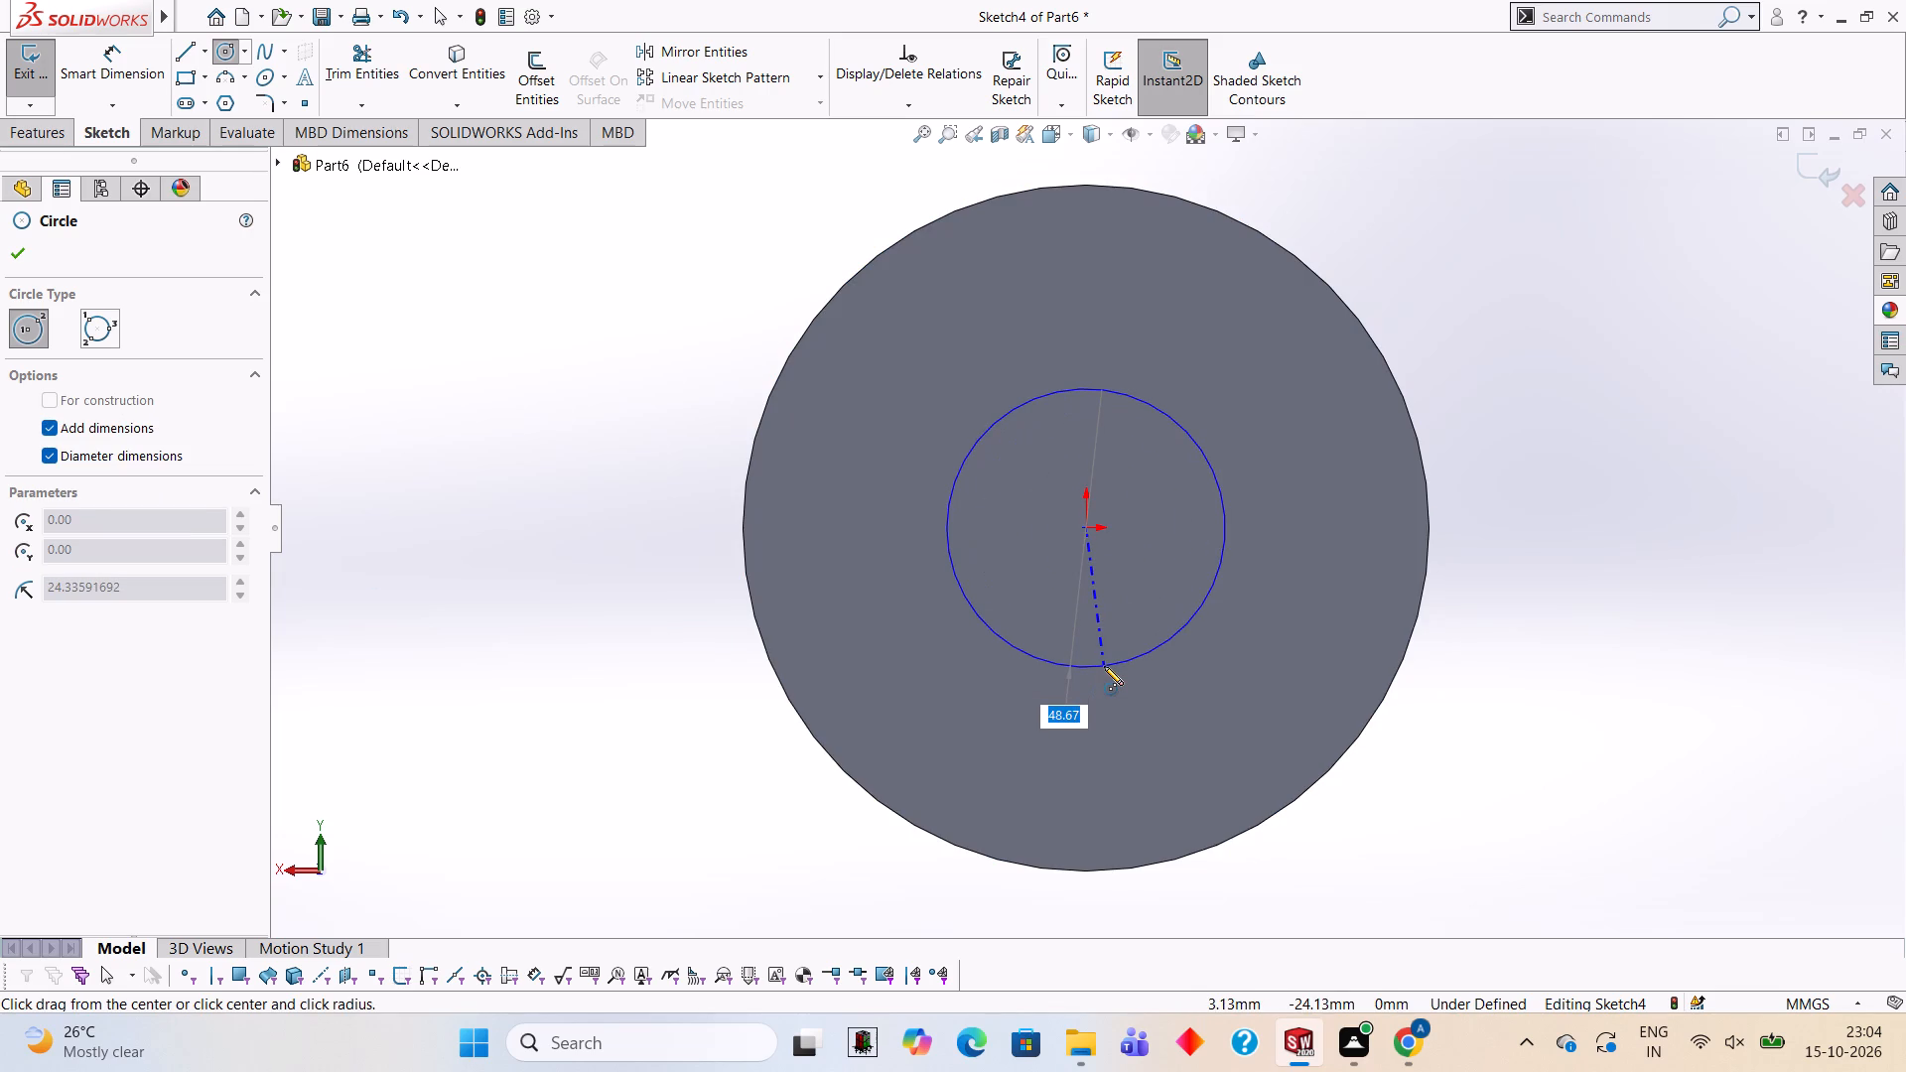
{"action": "type", "text": "110"}
{"action": "key", "text": "Return"}
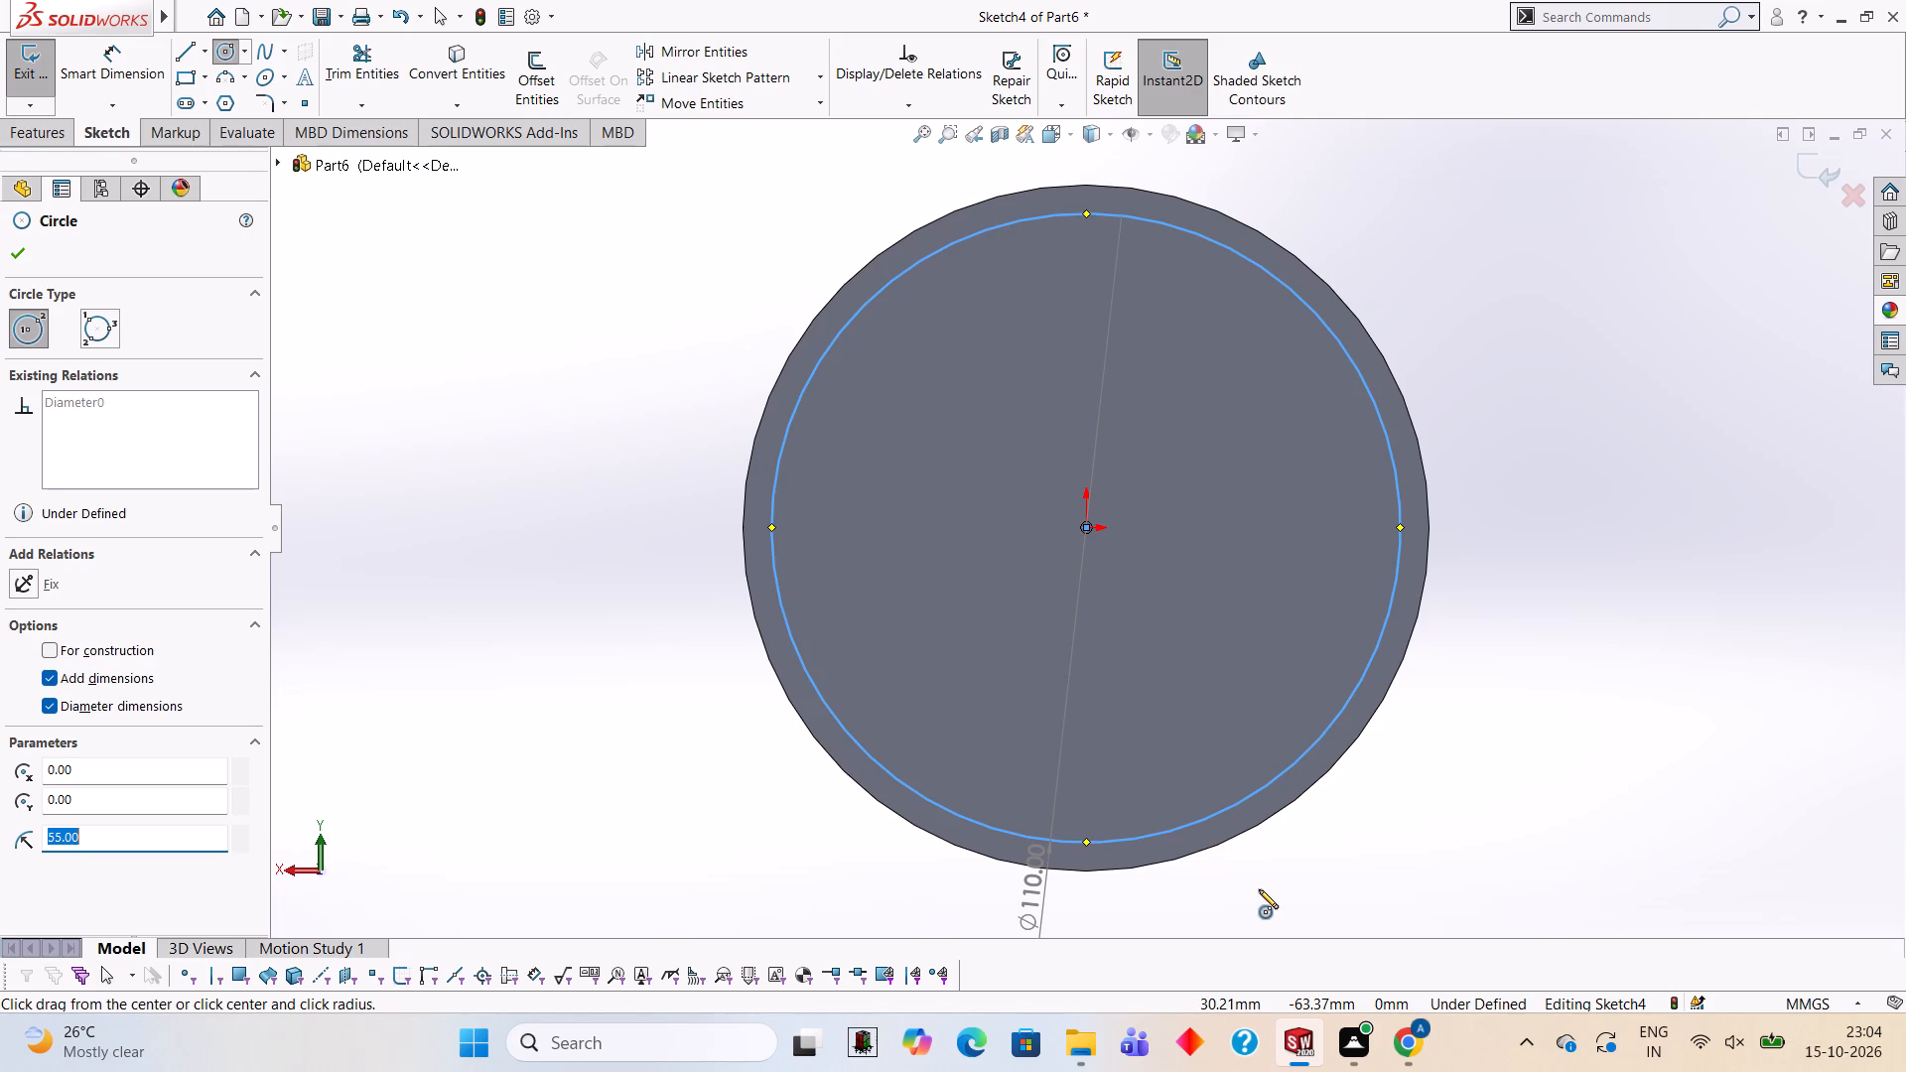
Cut the 110 mm circle into the disc's back face as a blind extruded cut 15 mm deep.
{"action": "left_click", "coordinate": [55, 127]}
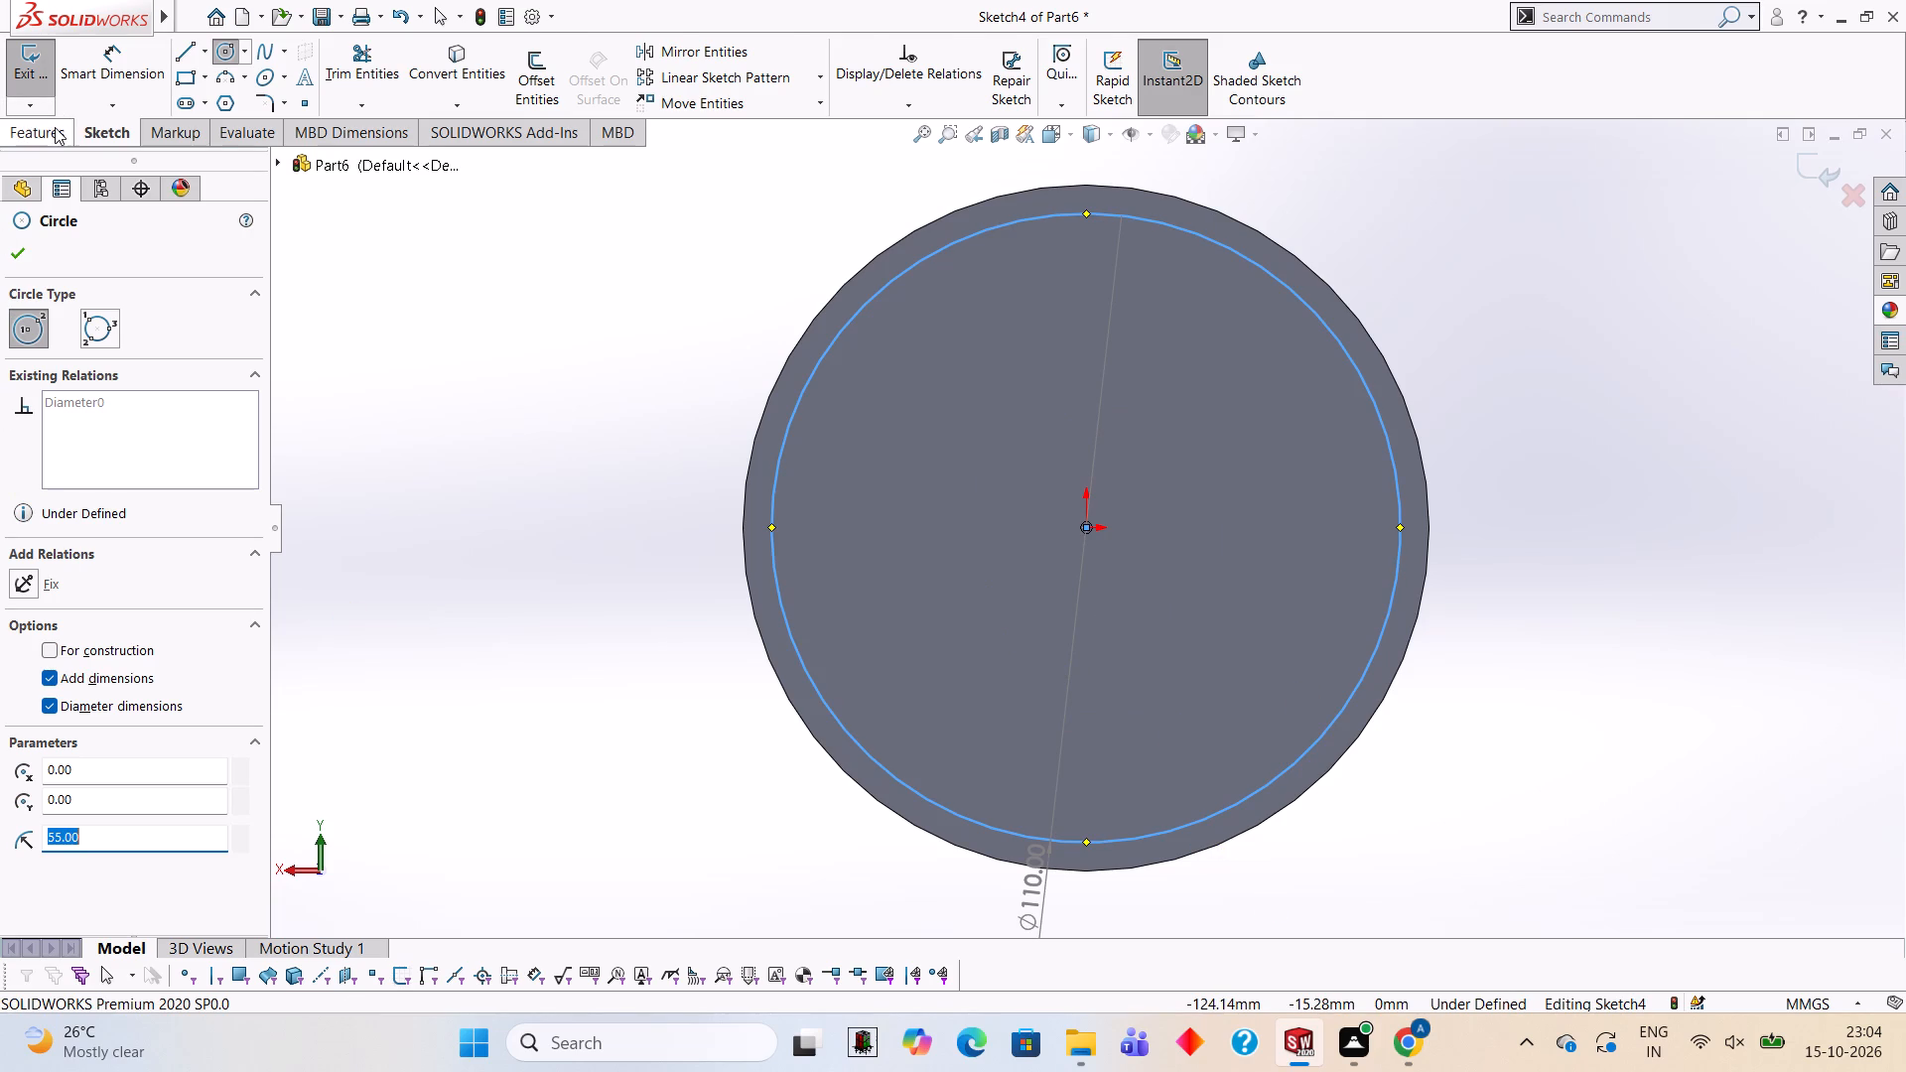
{"action": "left_click", "coordinate": [339, 64]}
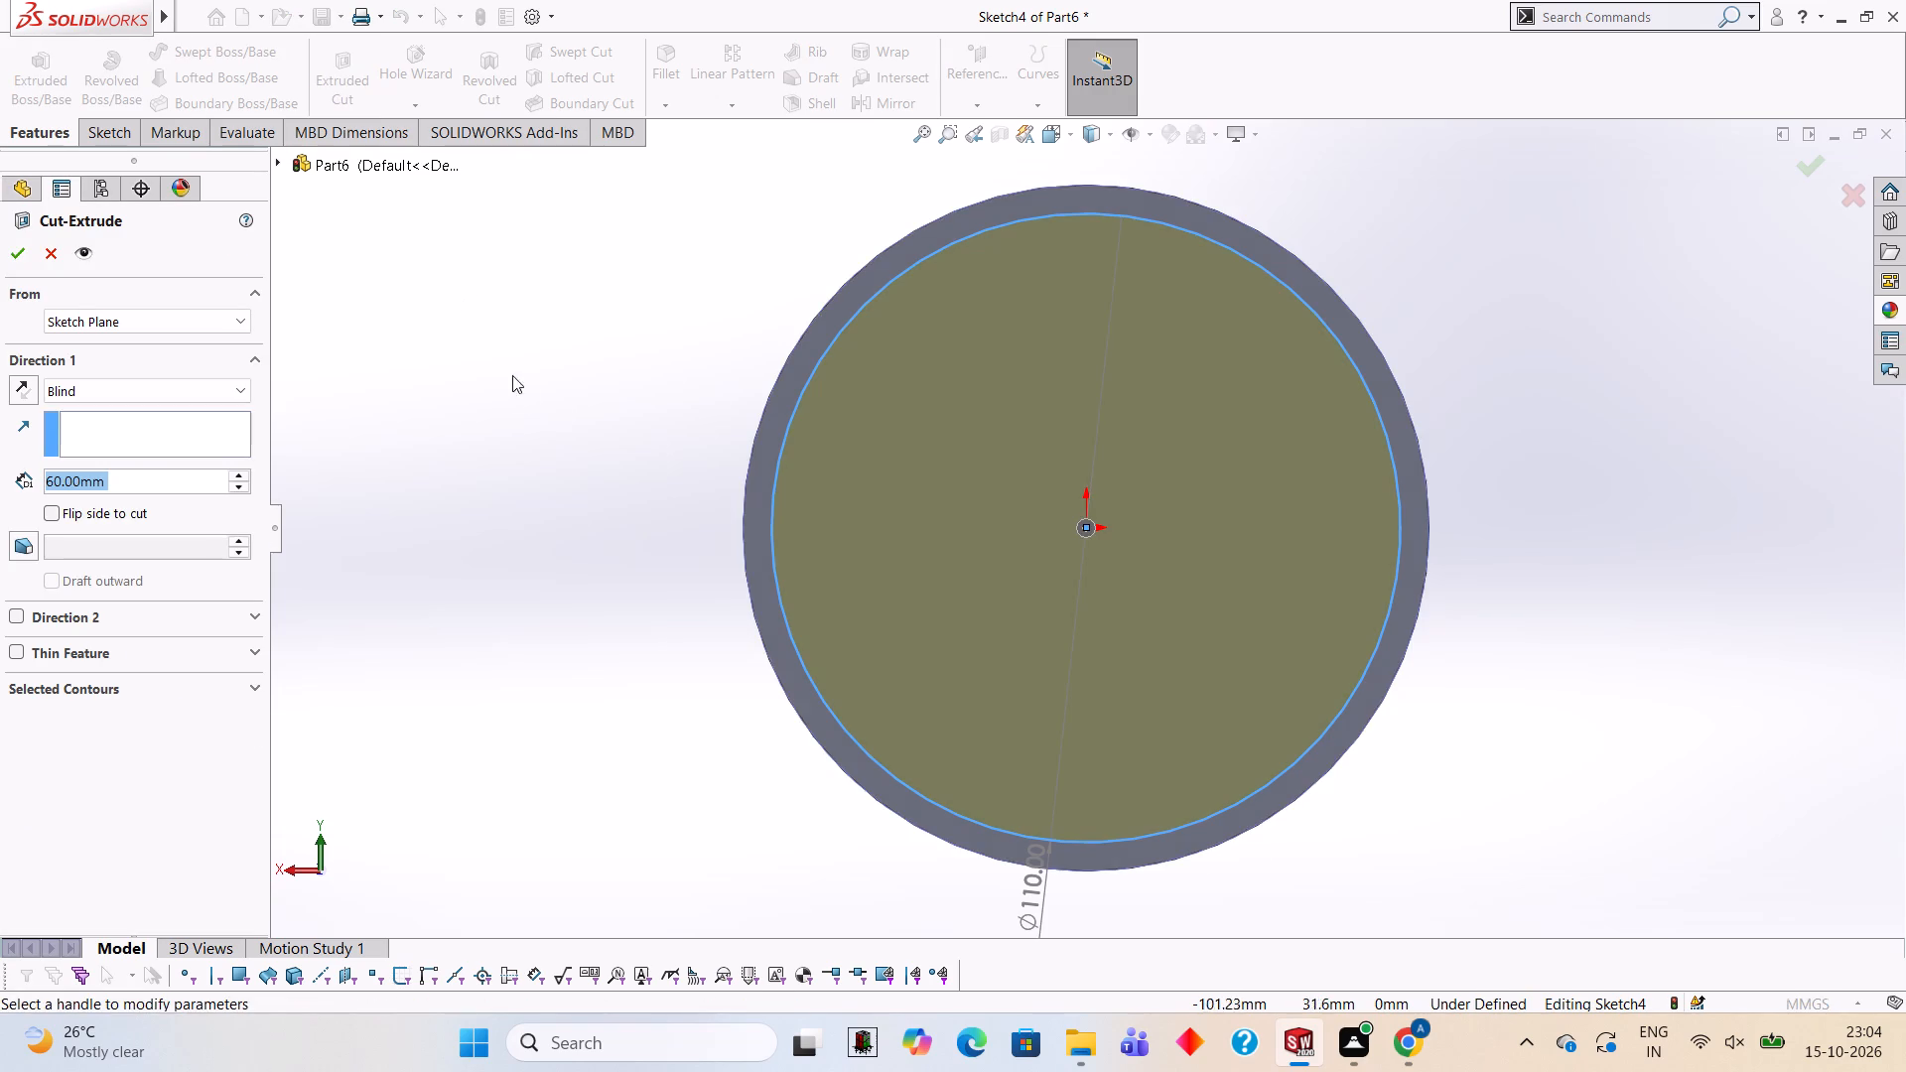
{"action": "middle_click_drag", "start_coordinate": [524, 395], "coordinate": [757, 580]}
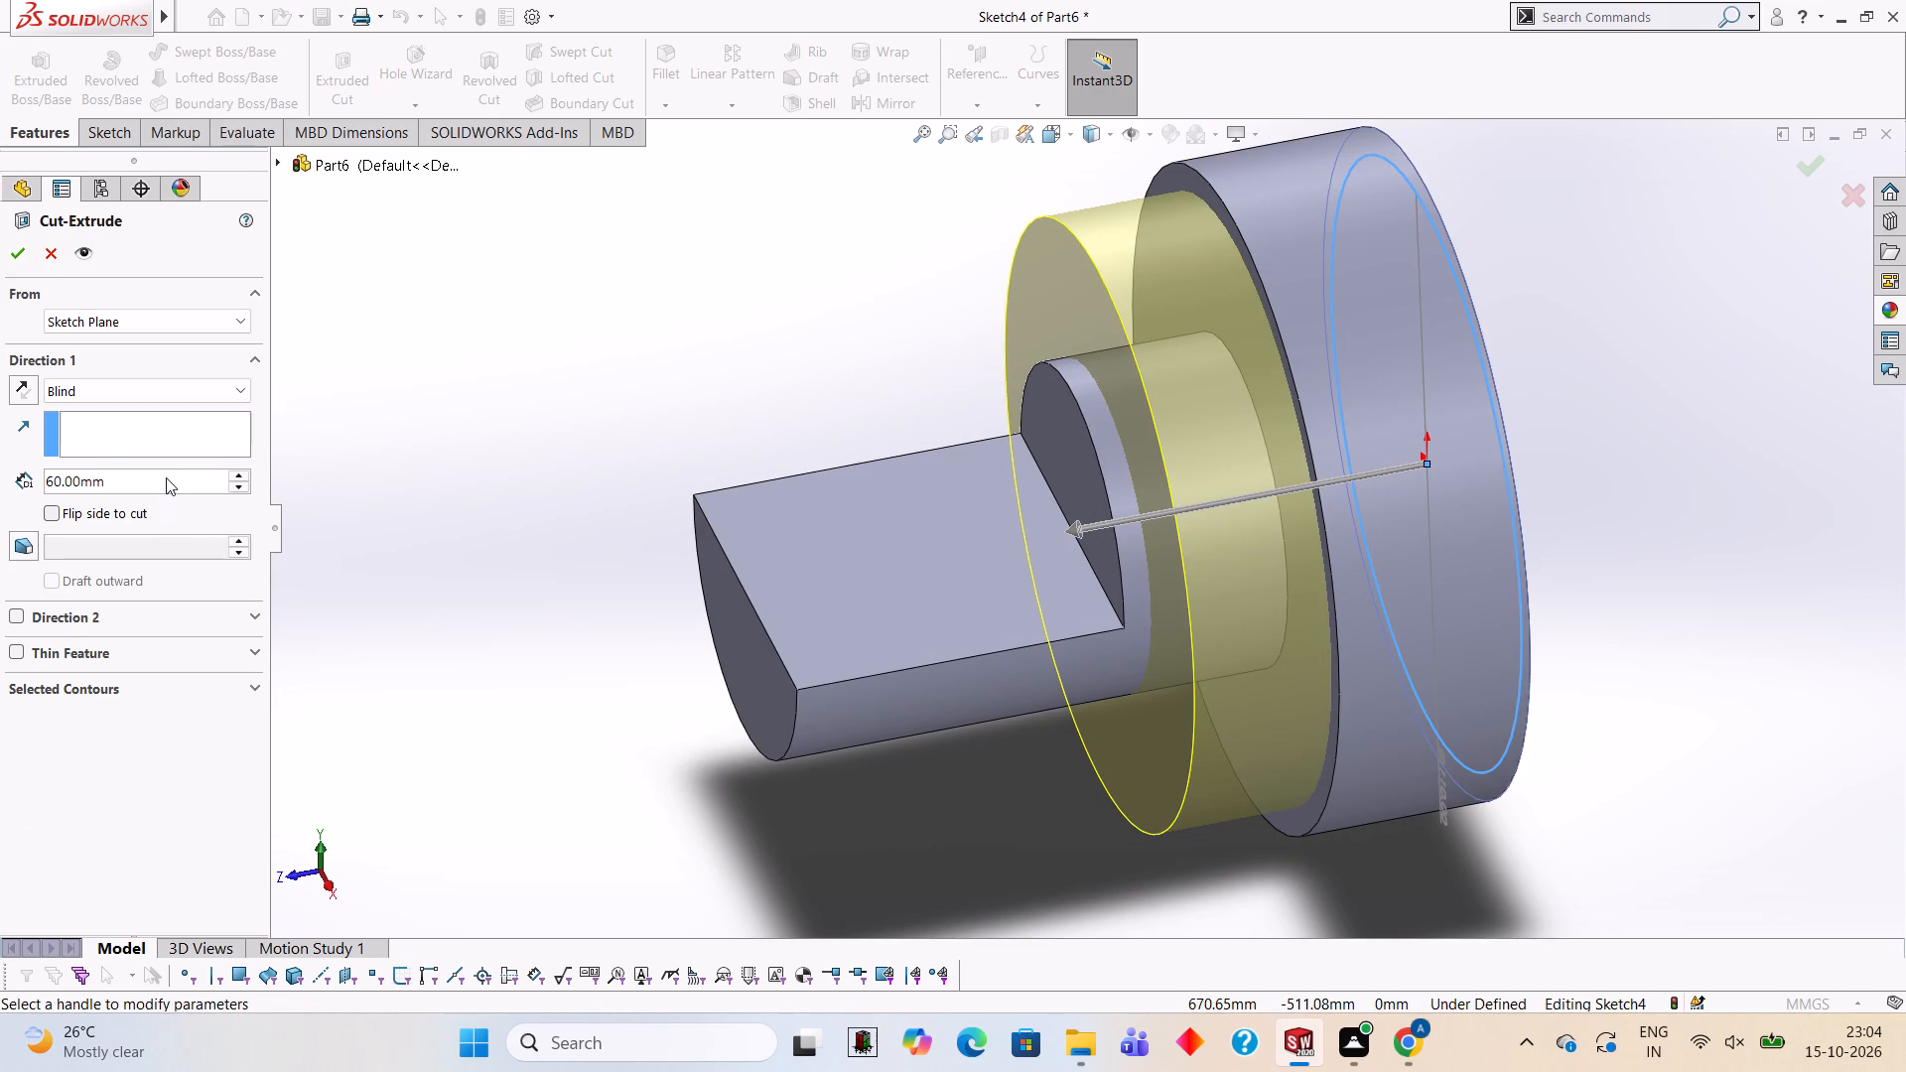
{"action": "left_click", "coordinate": [166, 477]}
{"action": "key", "text": "BackSpace"}
{"action": "key", "text": "BackSpace"}
{"action": "key", "text": "BackSpace"}
{"action": "key", "text": "BackSpace"}
{"action": "key", "text": "BackSpace"}
{"action": "key", "text": "BackSpace"}
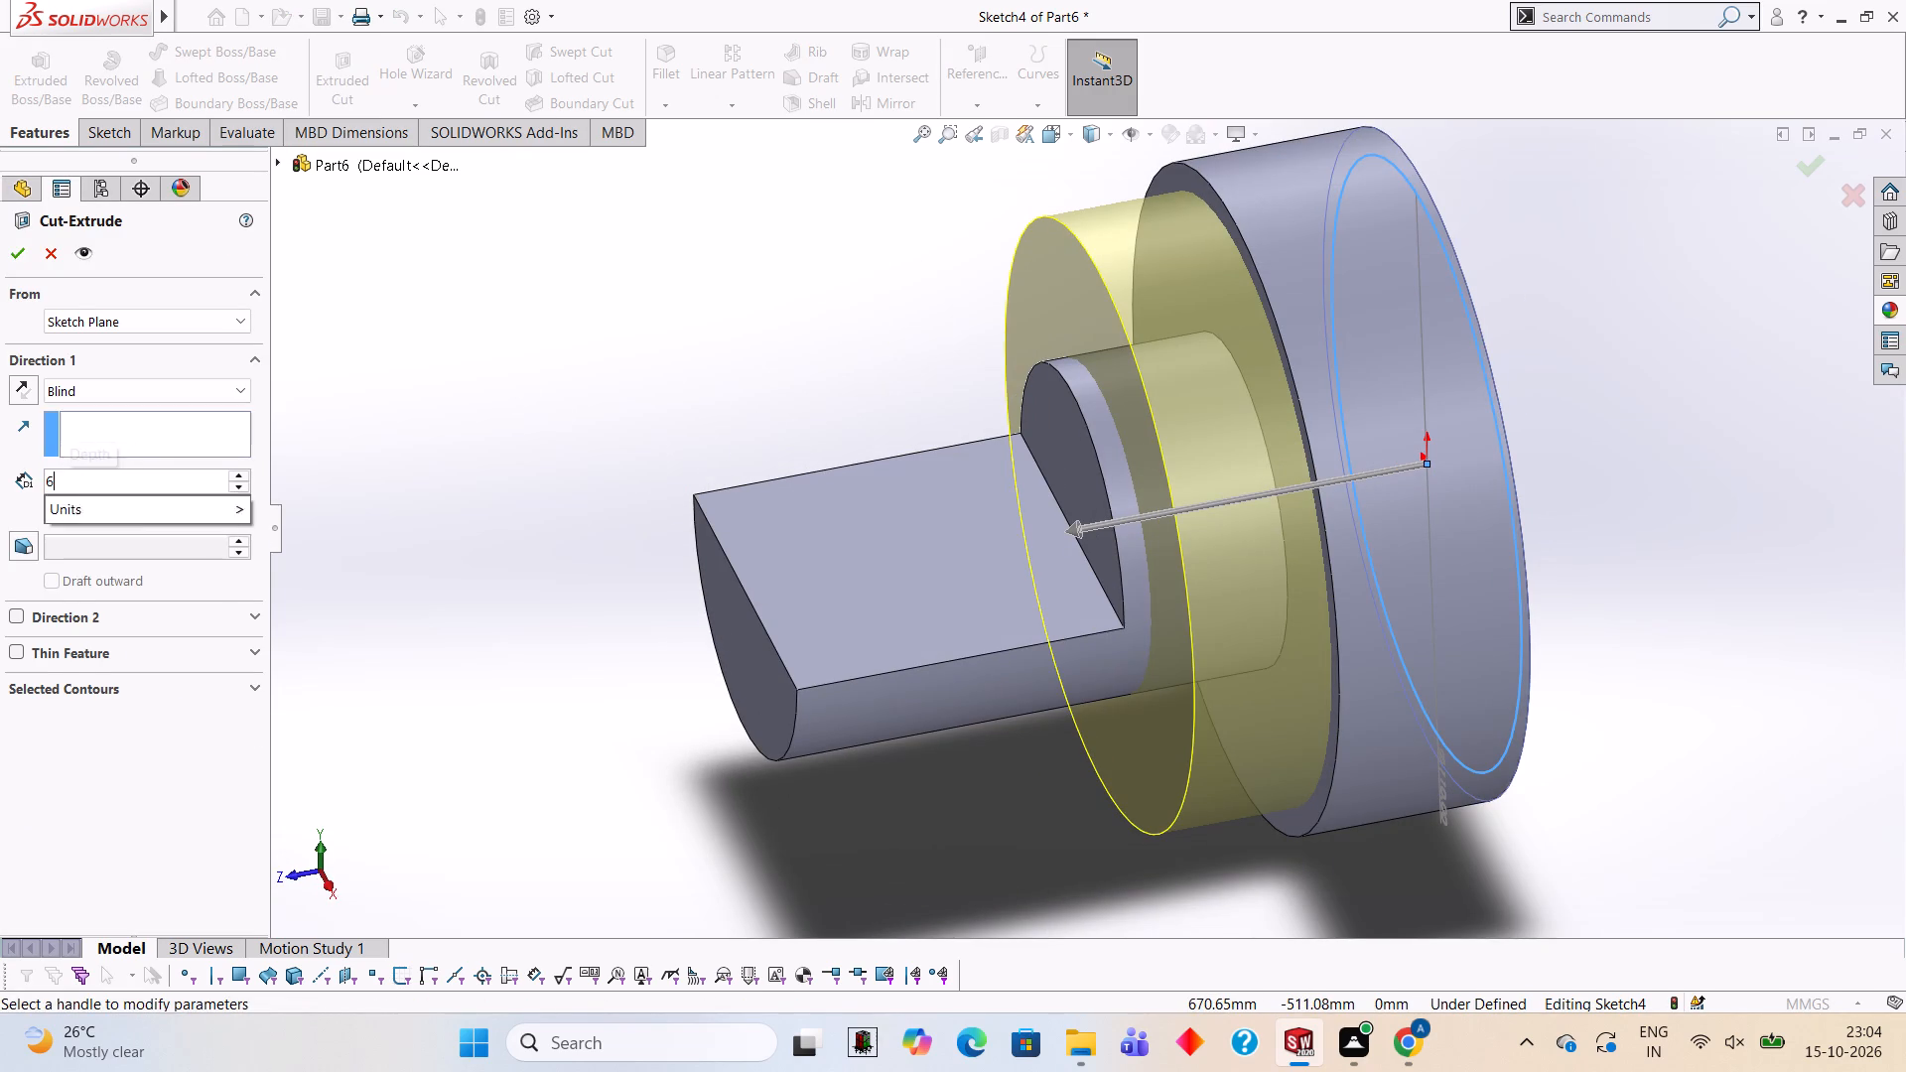
{"action": "key", "text": "BackSpace"}
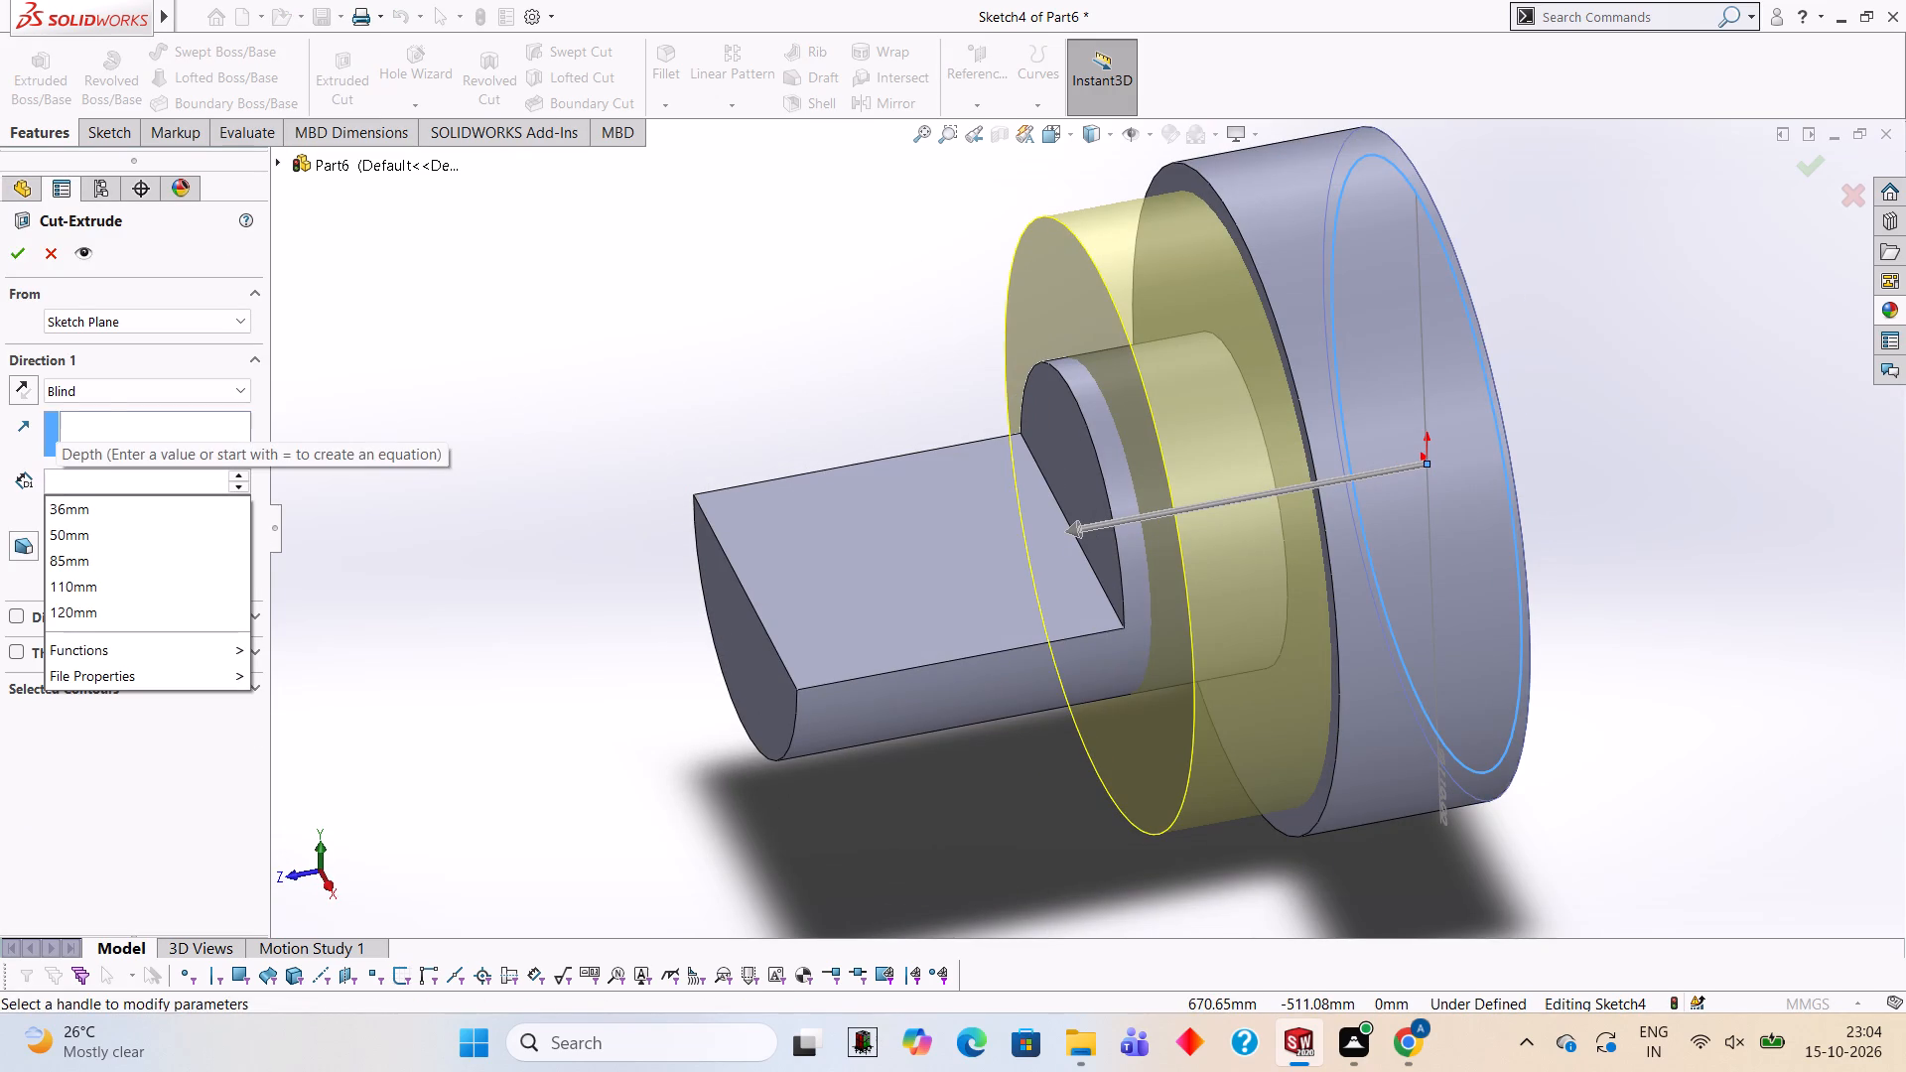
{"action": "type", "text": "15"}
{"action": "key", "text": "Return"}
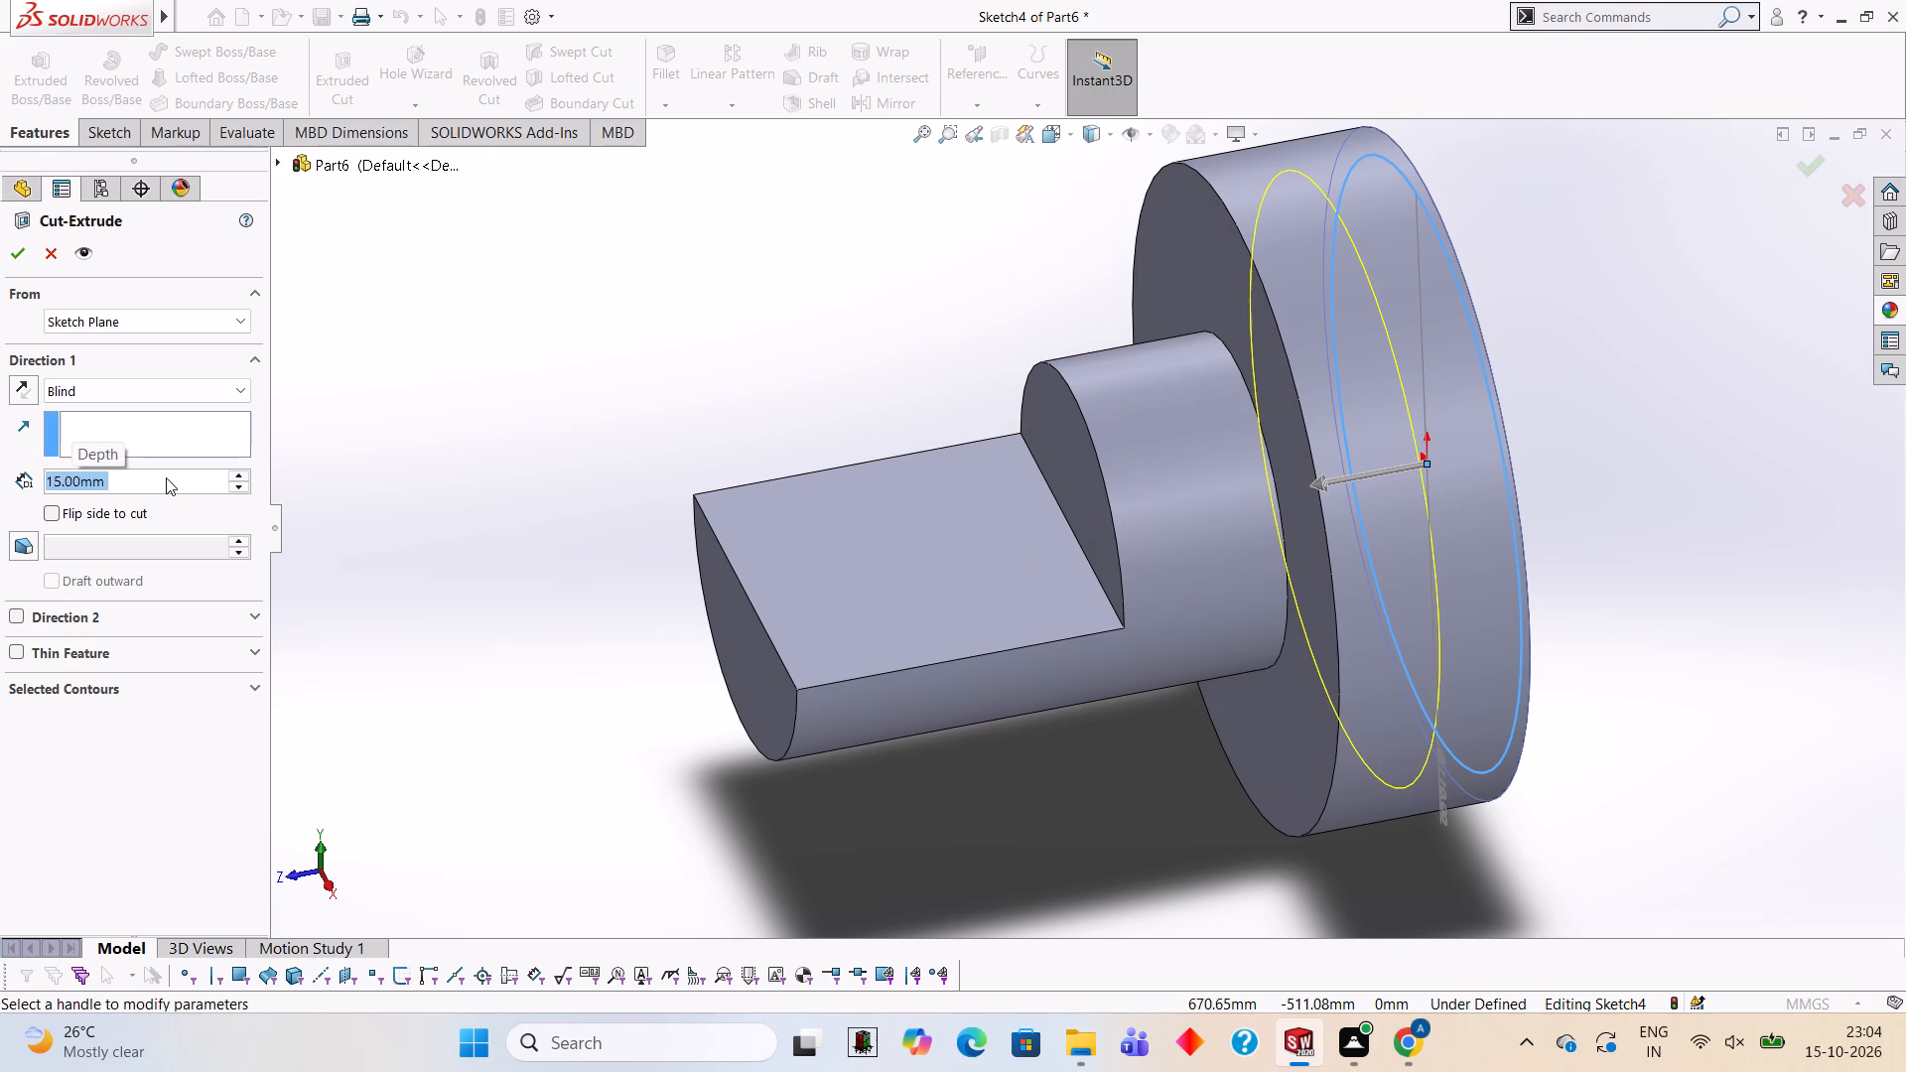
{"action": "scroll", "coordinate": [853, 585], "scroll_direction": "up", "scroll_amount": 2}
{"action": "middle_click_drag", "start_coordinate": [1118, 581], "coordinate": [1025, 523]}
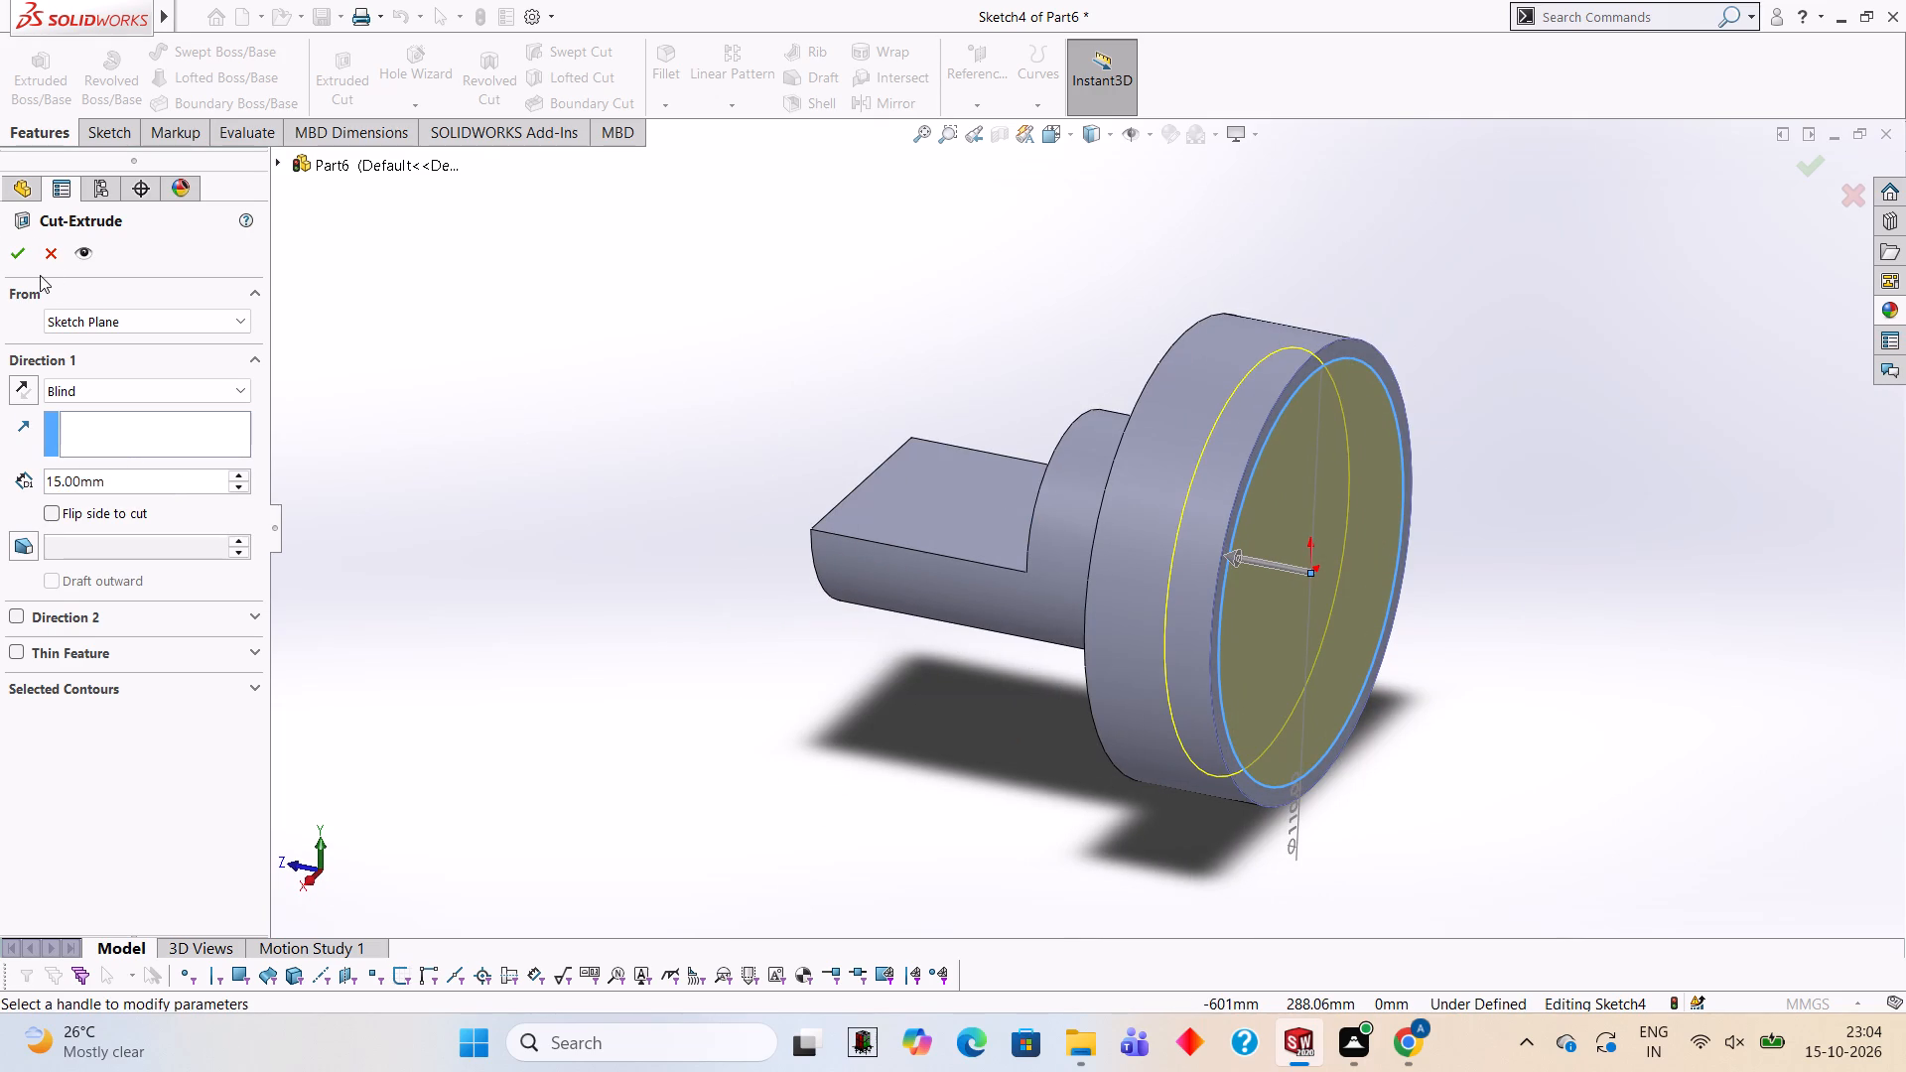
{"action": "left_click", "coordinate": [16, 253]}
{"action": "left_click", "coordinate": [737, 430]}
{"action": "scroll", "coordinate": [737, 430], "scroll_direction": "up", "scroll_amount": 1}
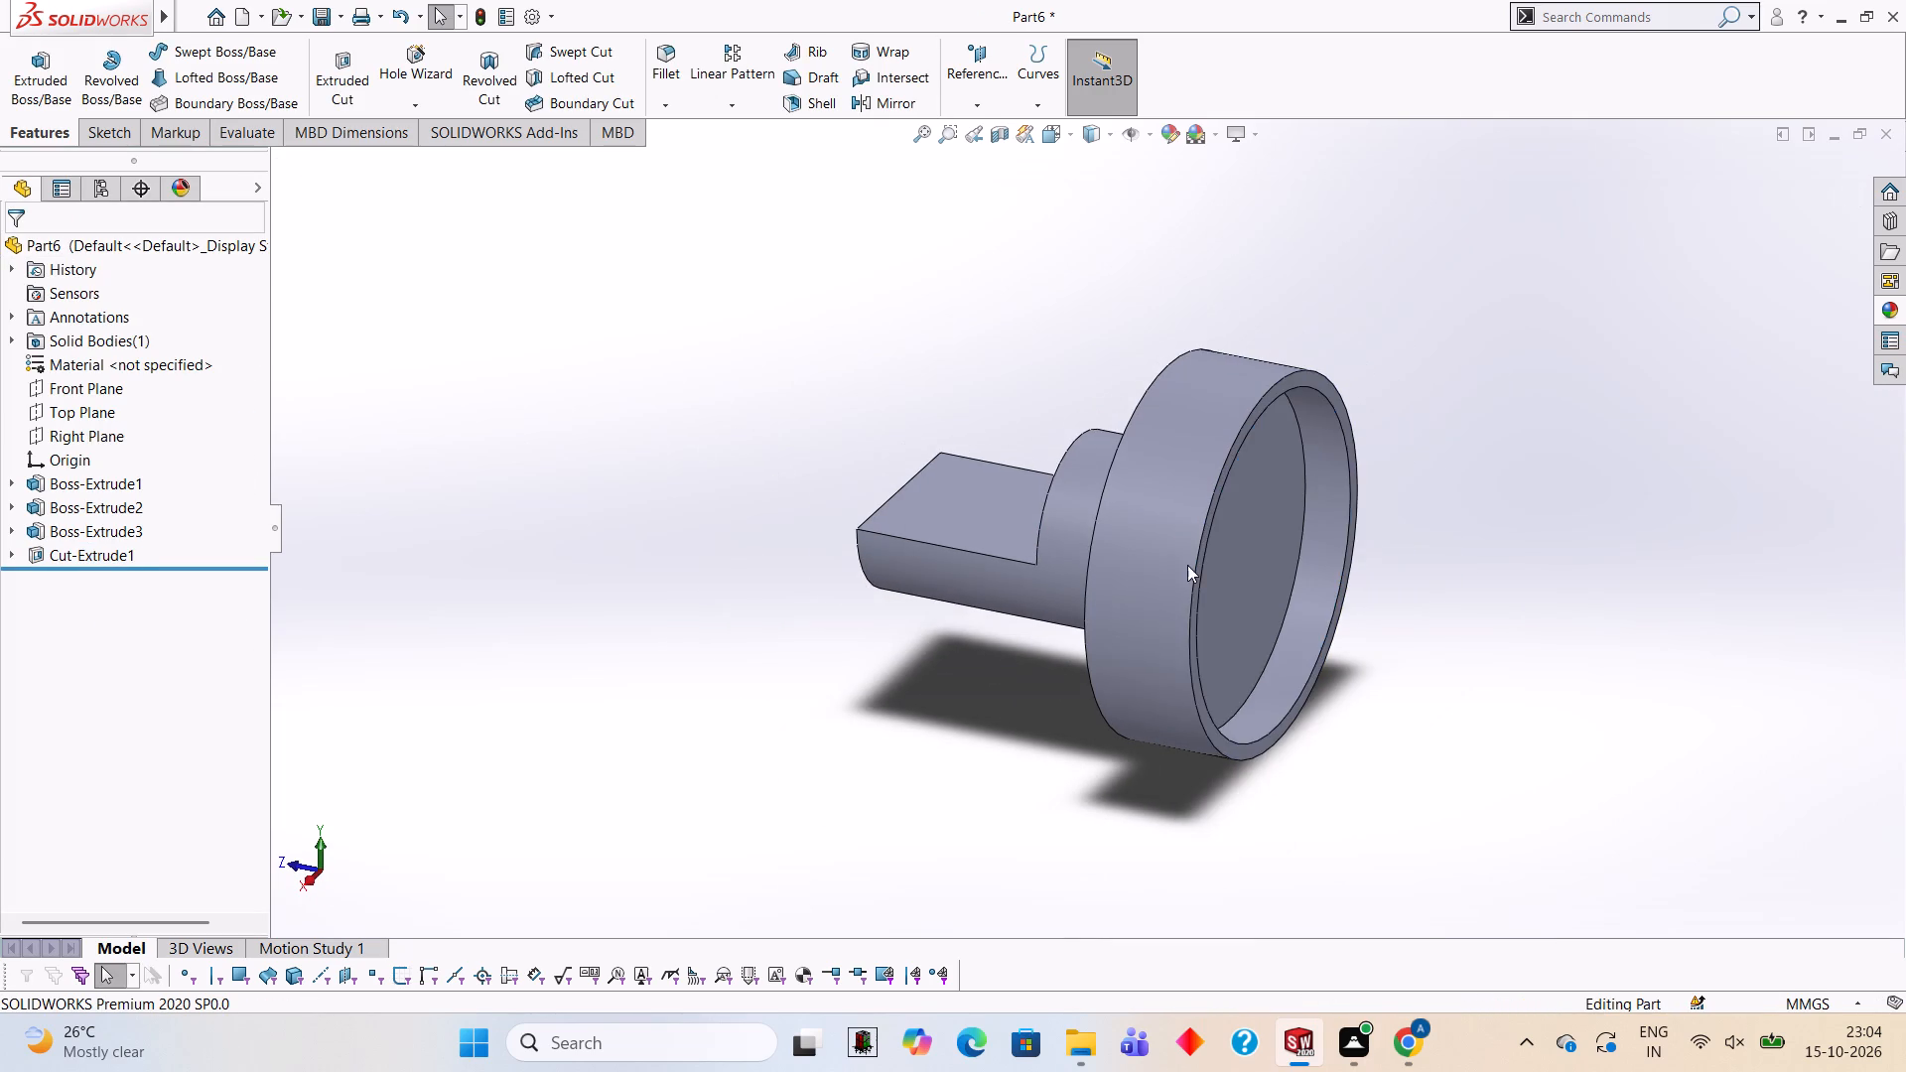
Start a sketch on the disc's front ring face around the cylindrical boss, viewed head-on.
{"action": "middle_click_drag", "start_coordinate": [1187, 565], "coordinate": [1207, 567]}
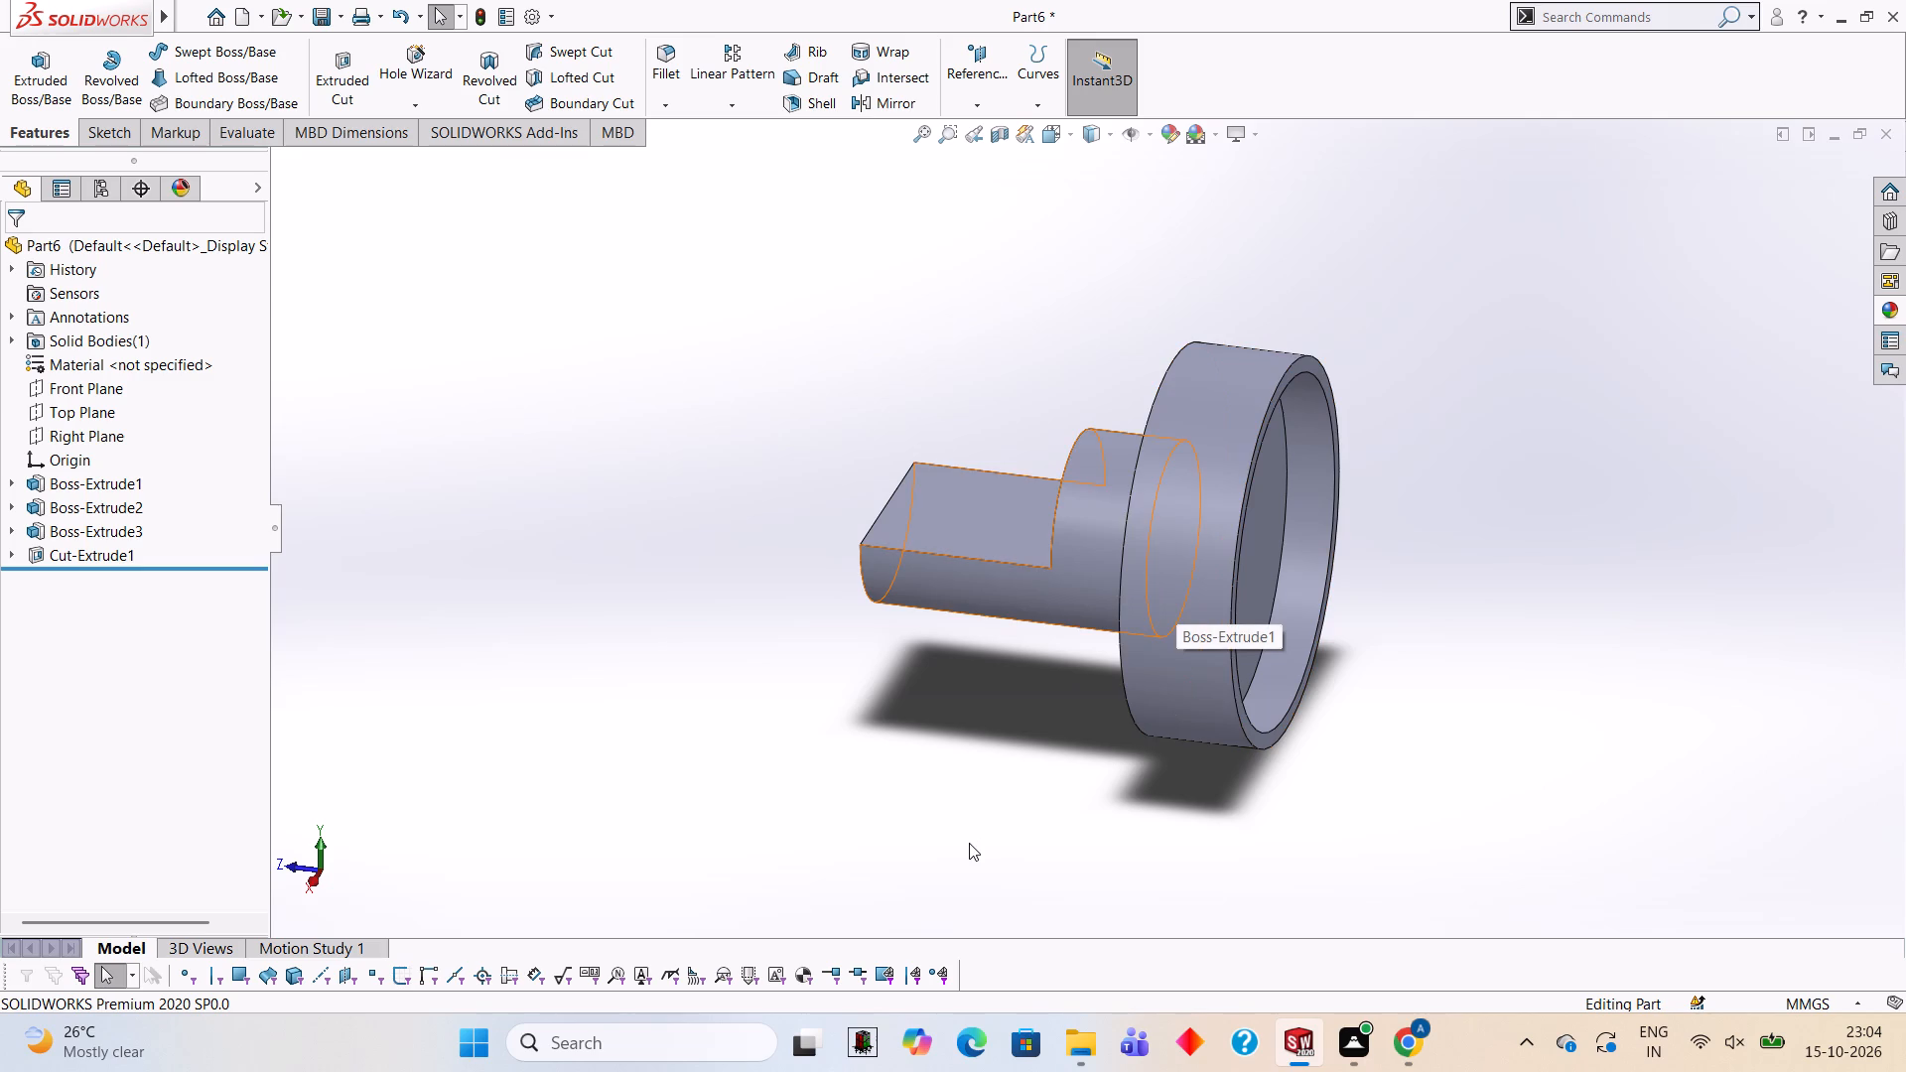
{"action": "middle_click_drag", "start_coordinate": [1298, 578], "coordinate": [1407, 614]}
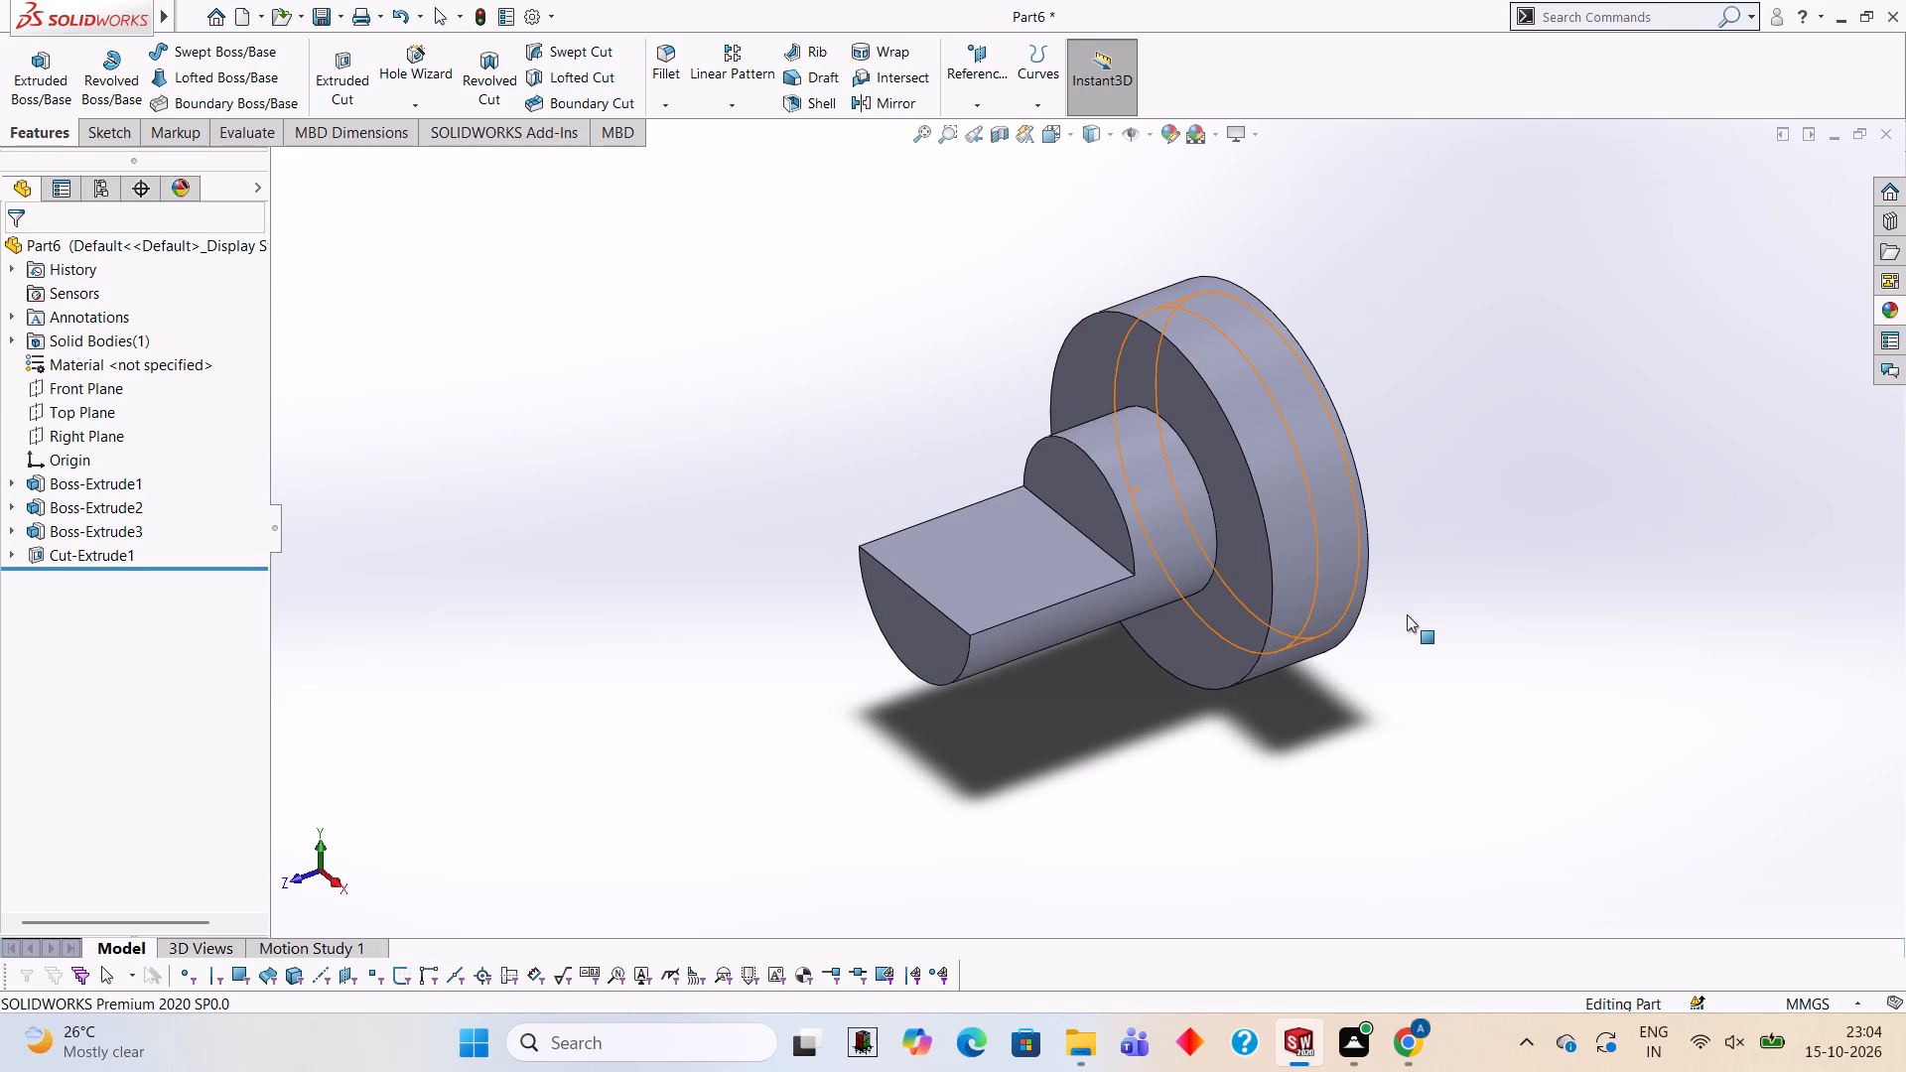
{"action": "middle_click_drag", "start_coordinate": [1420, 558], "coordinate": [1491, 411]}
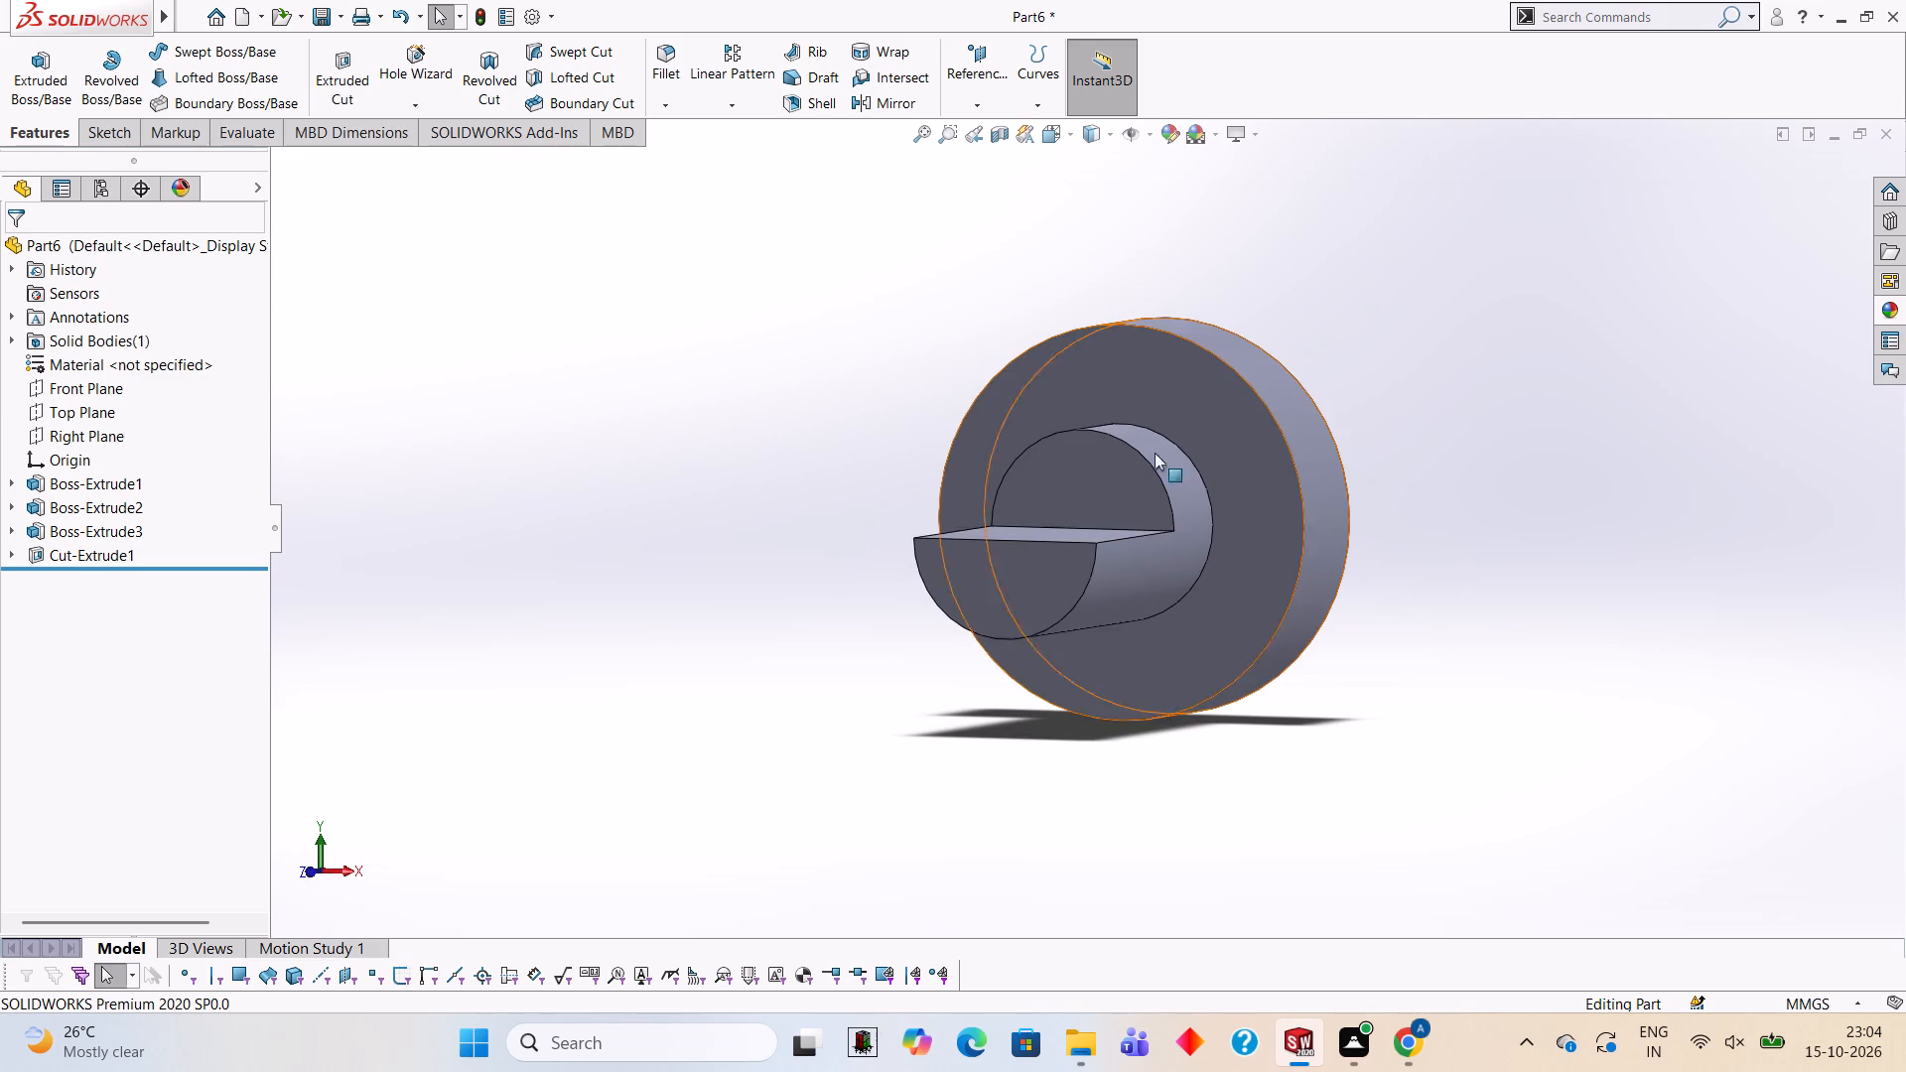
{"action": "middle_click_drag", "start_coordinate": [1470, 504], "coordinate": [1451, 520]}
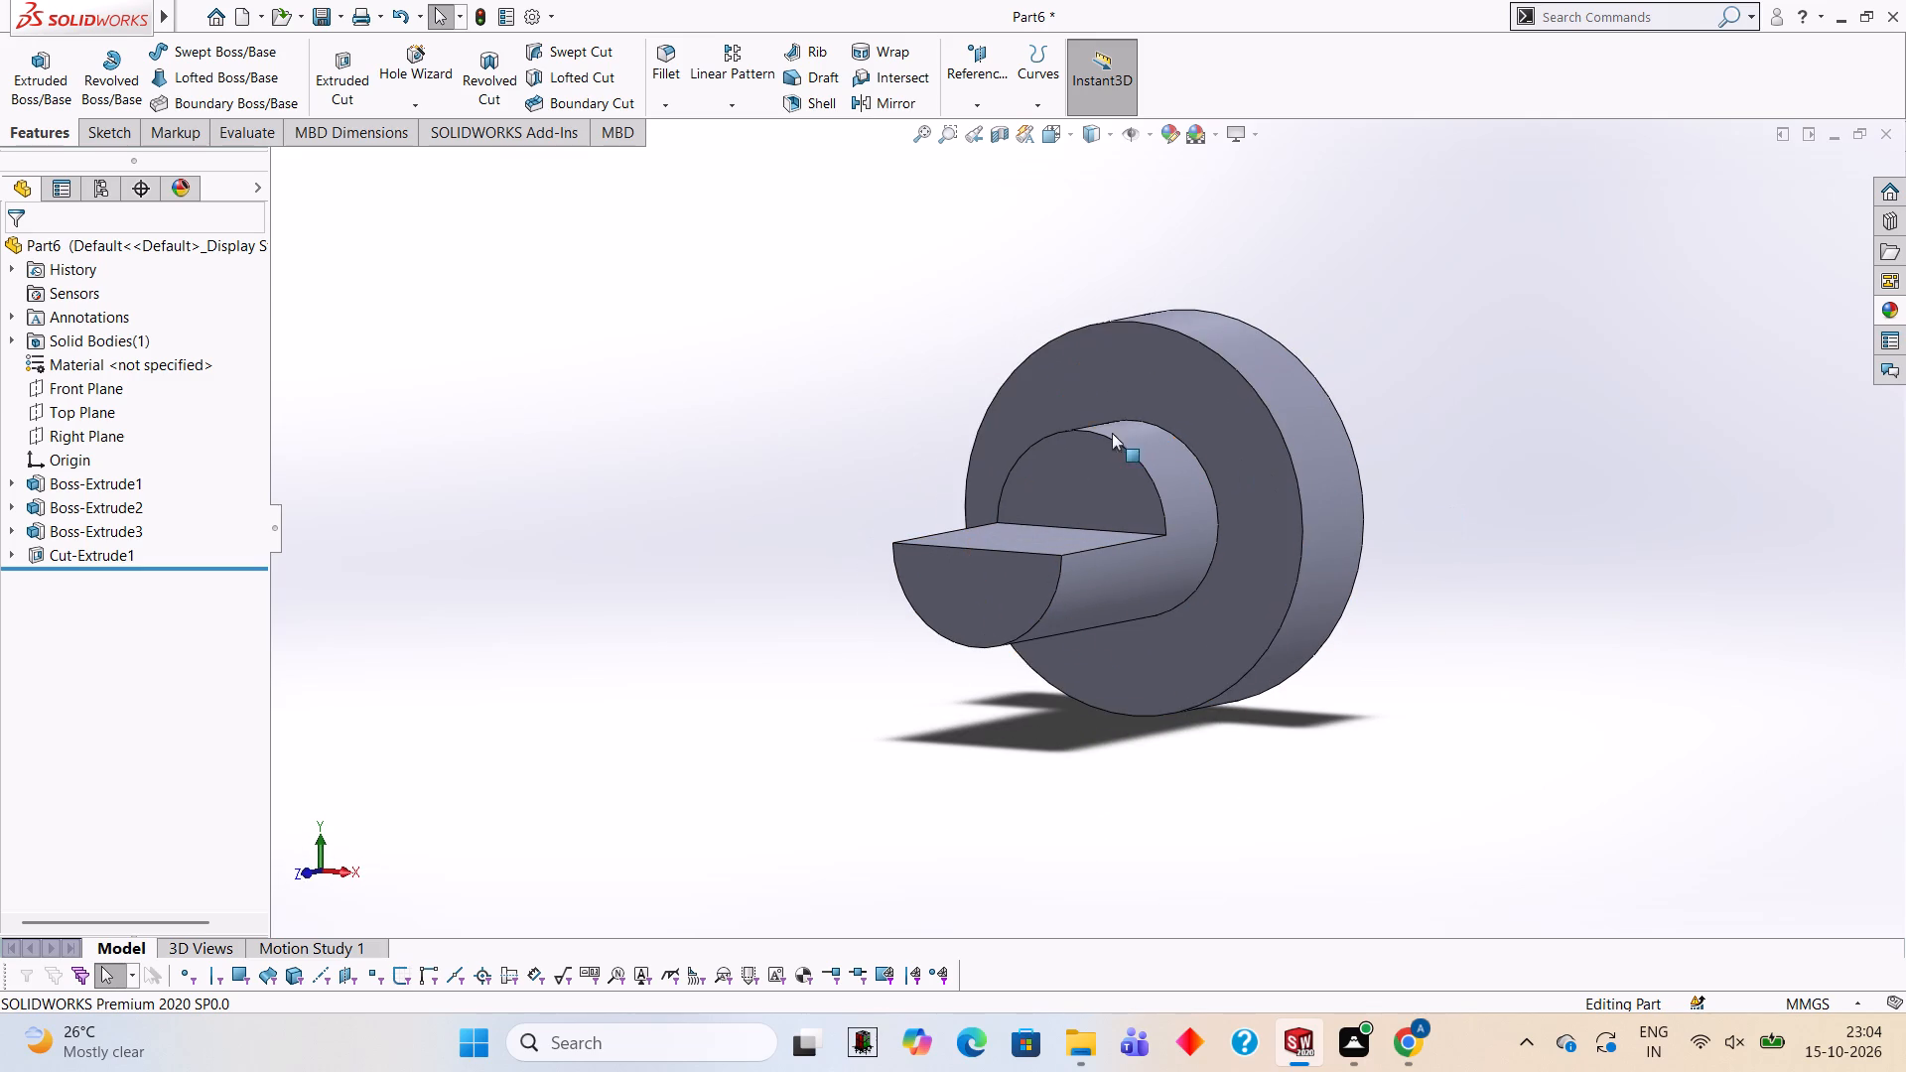
{"action": "left_click", "coordinate": [1154, 379]}
{"action": "left_click", "coordinate": [1243, 316]}
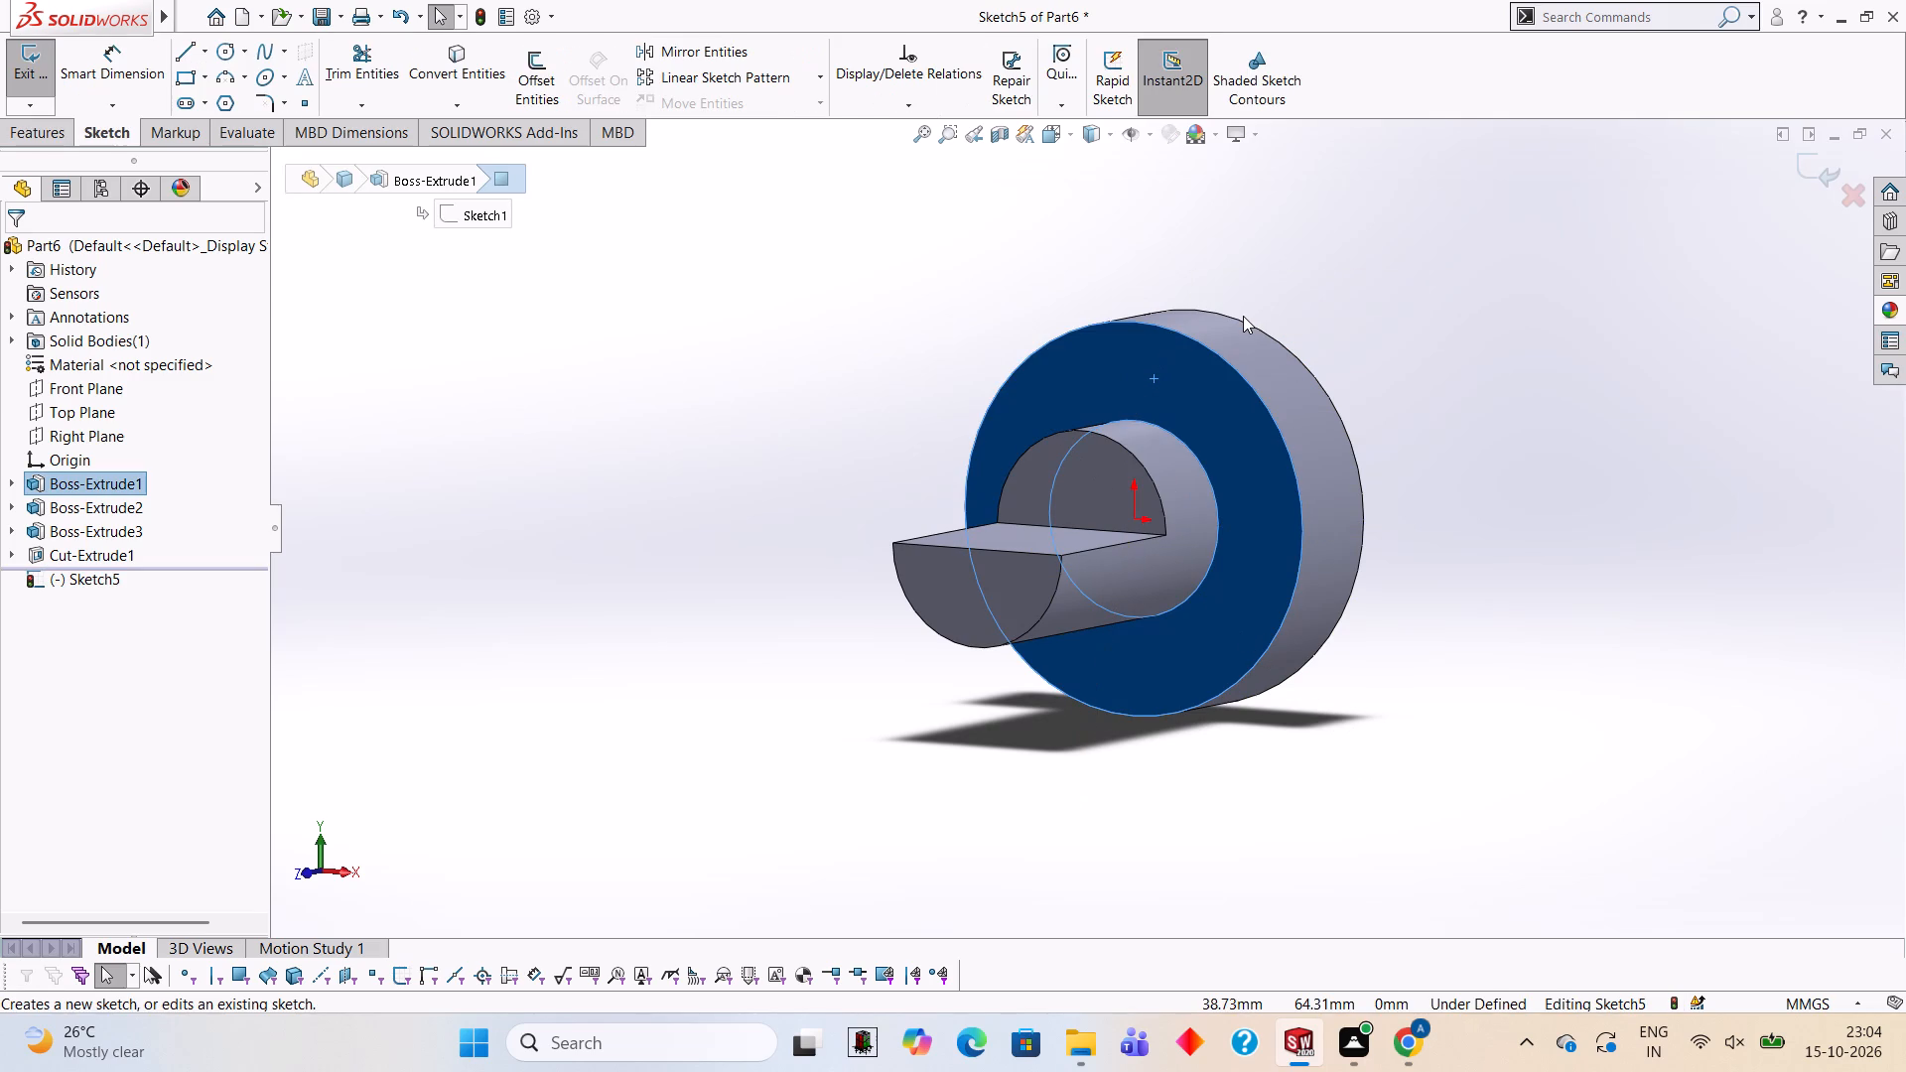
{"action": "key", "text": "ctrl+8"}
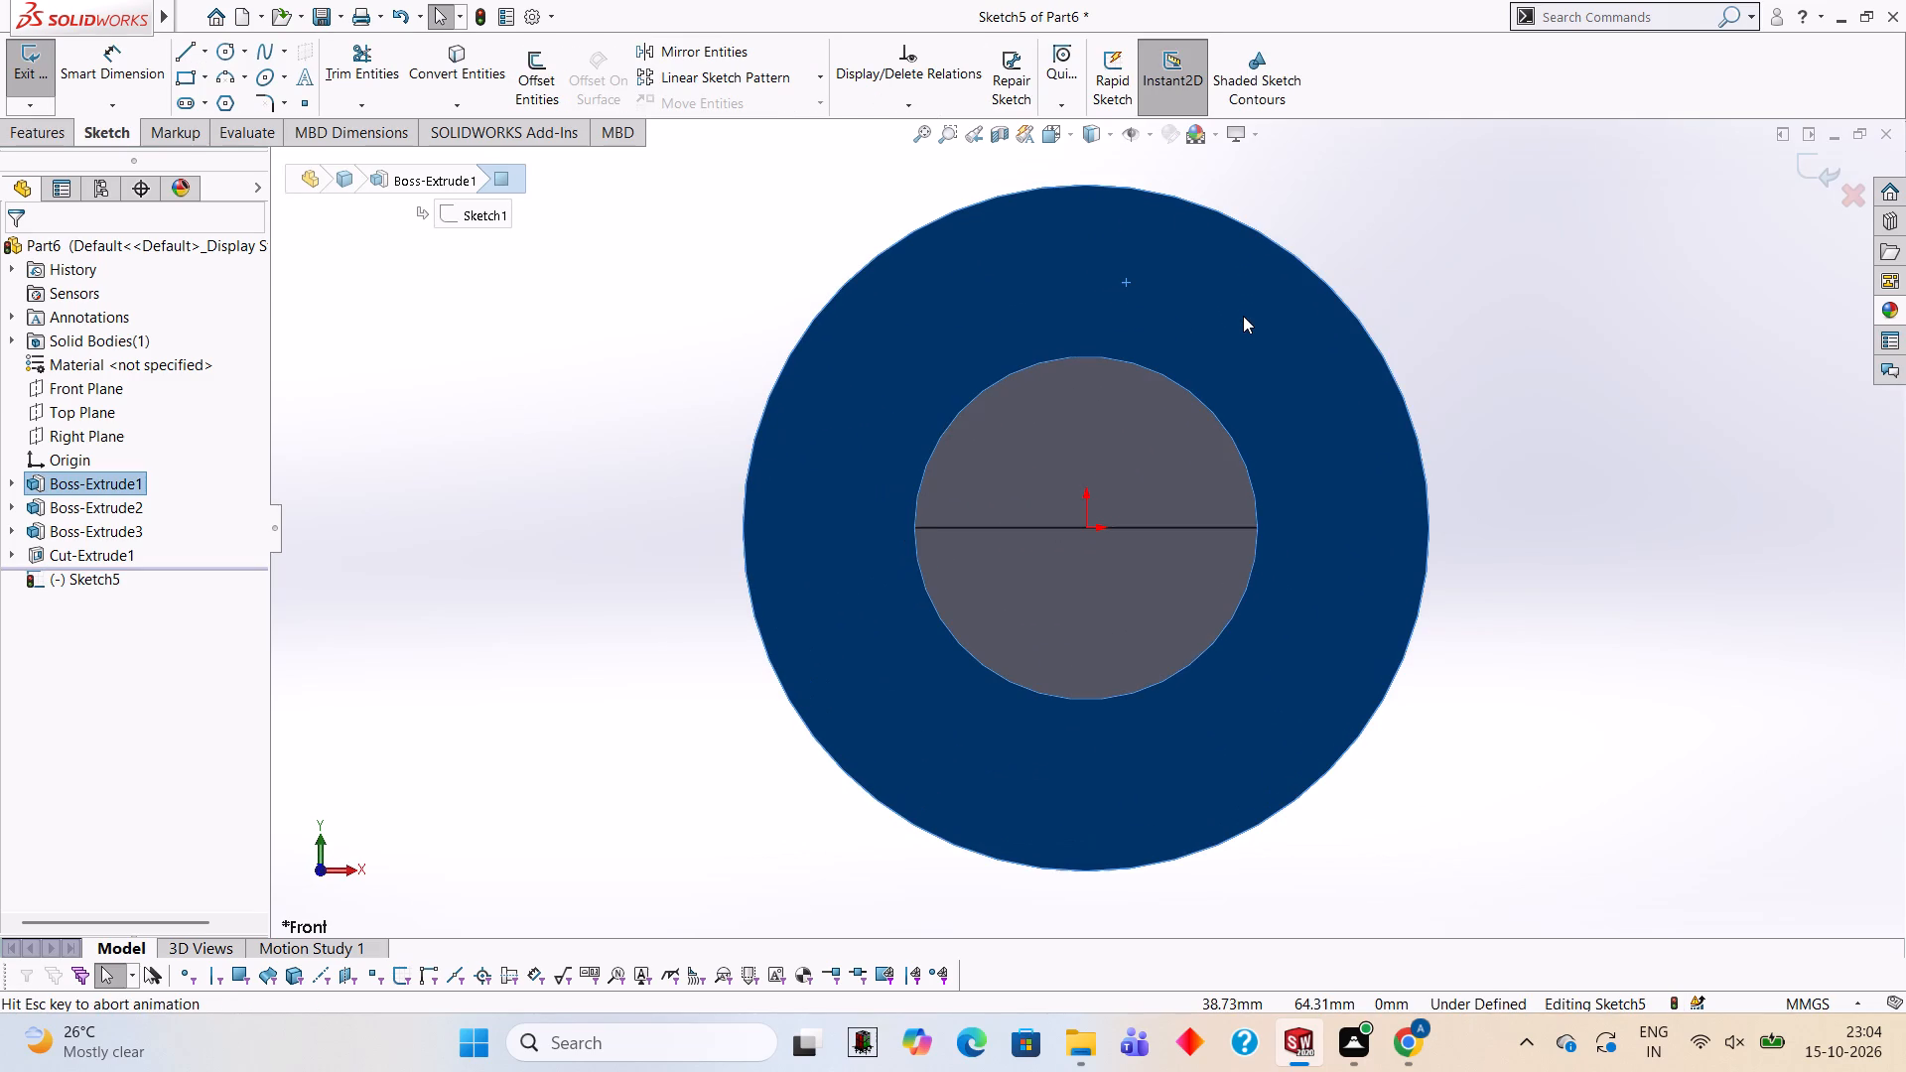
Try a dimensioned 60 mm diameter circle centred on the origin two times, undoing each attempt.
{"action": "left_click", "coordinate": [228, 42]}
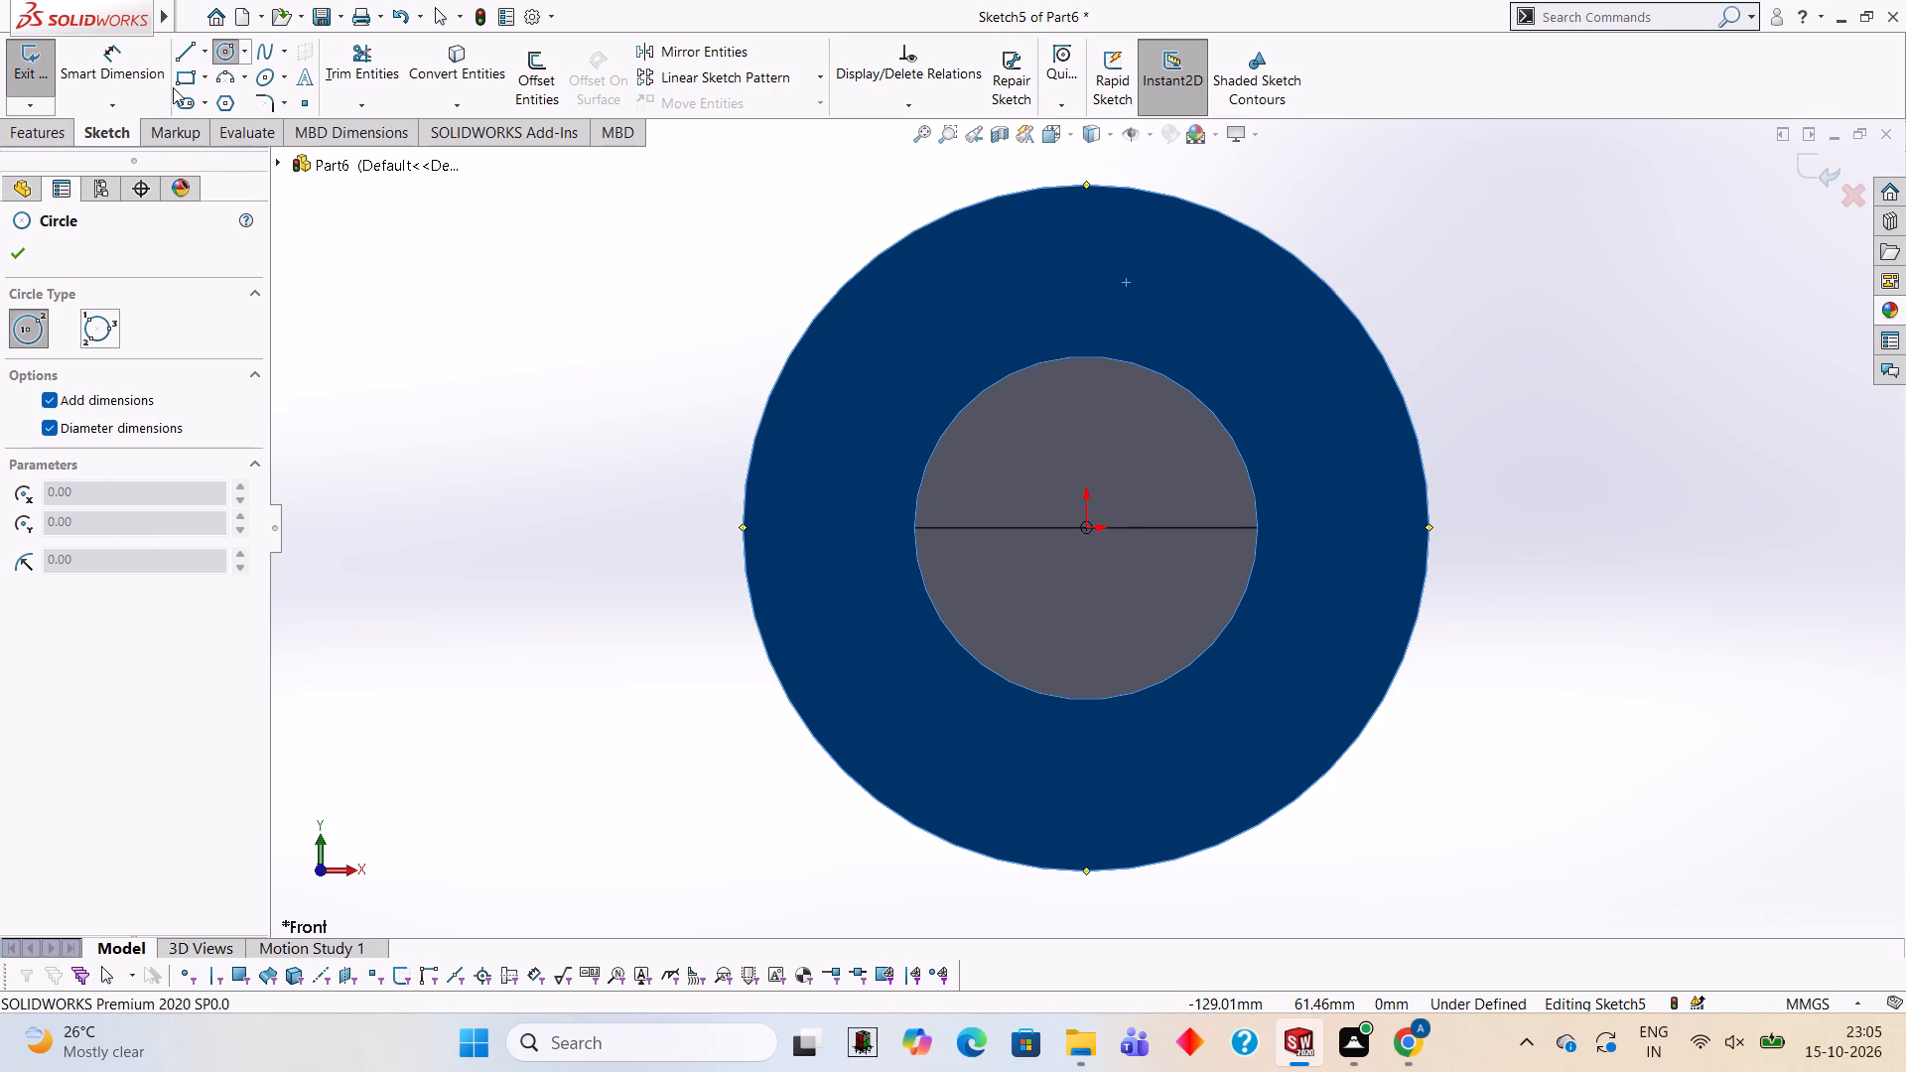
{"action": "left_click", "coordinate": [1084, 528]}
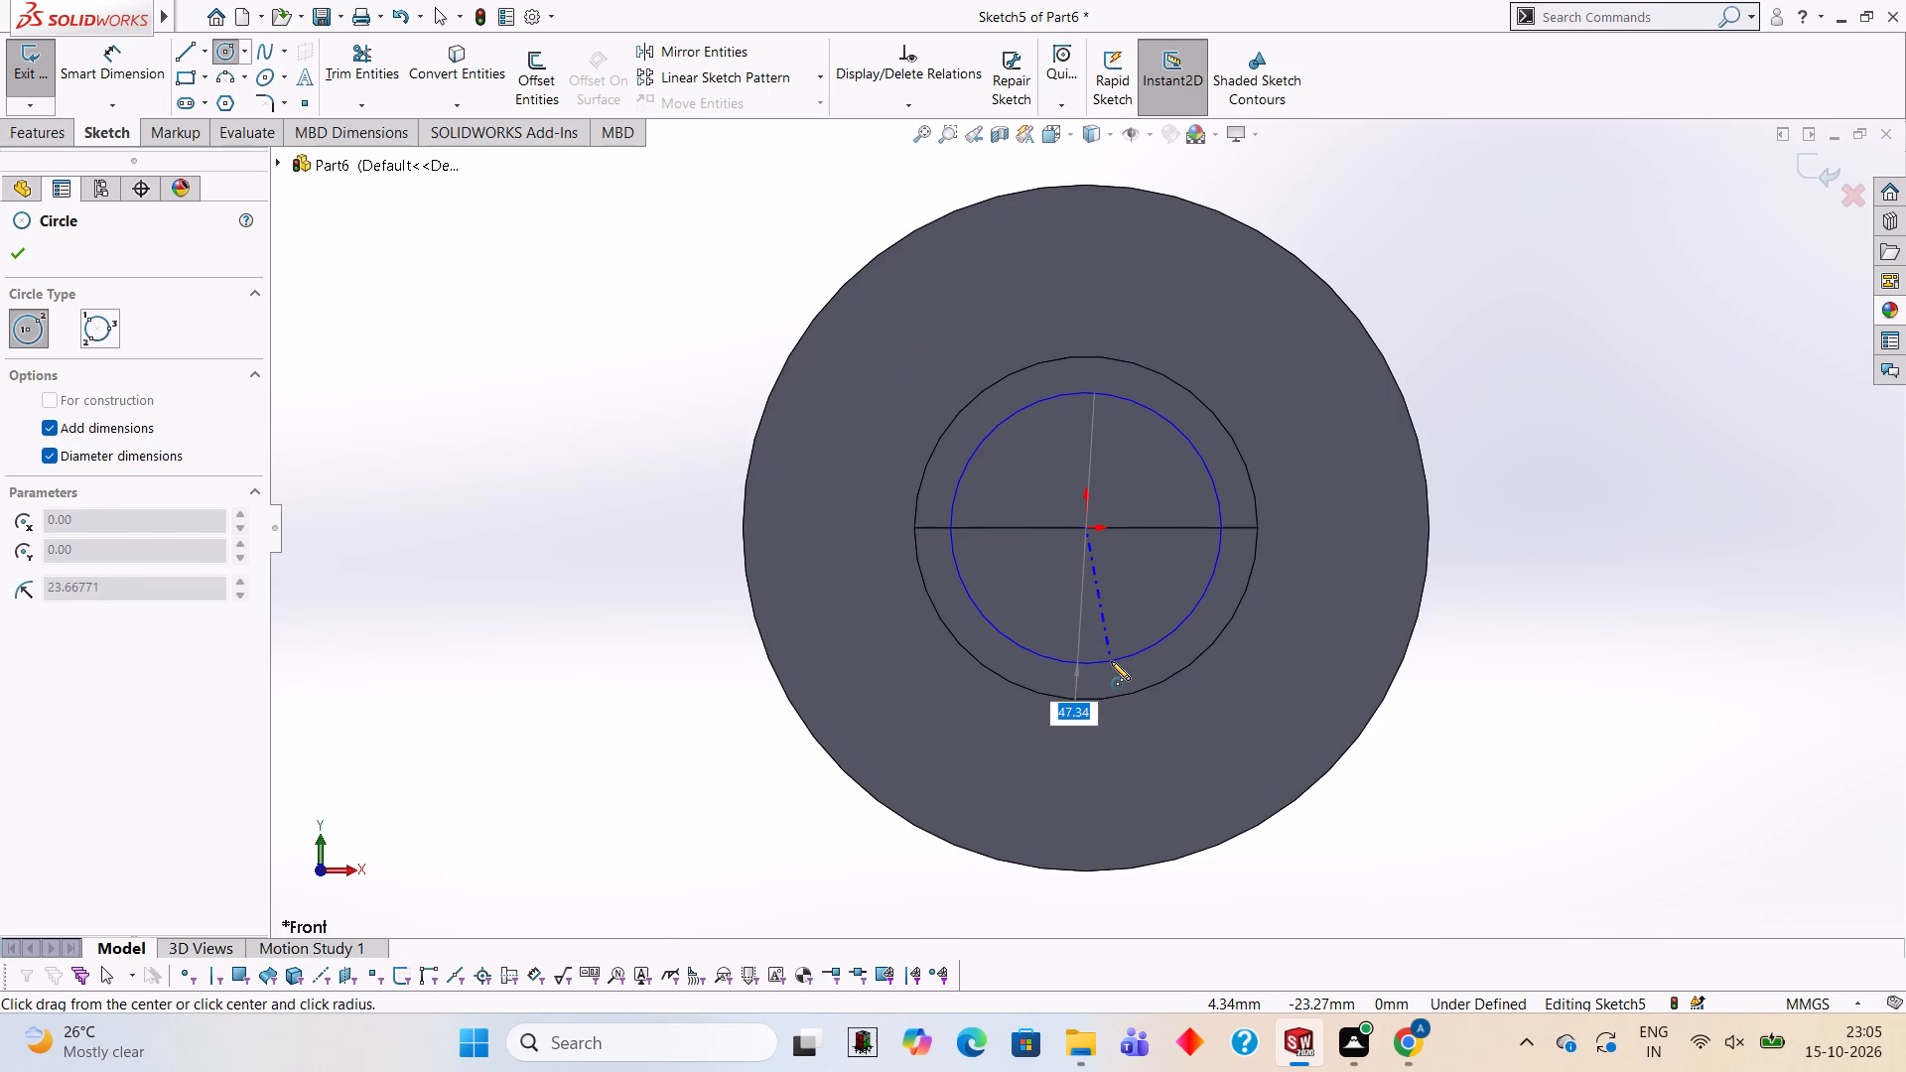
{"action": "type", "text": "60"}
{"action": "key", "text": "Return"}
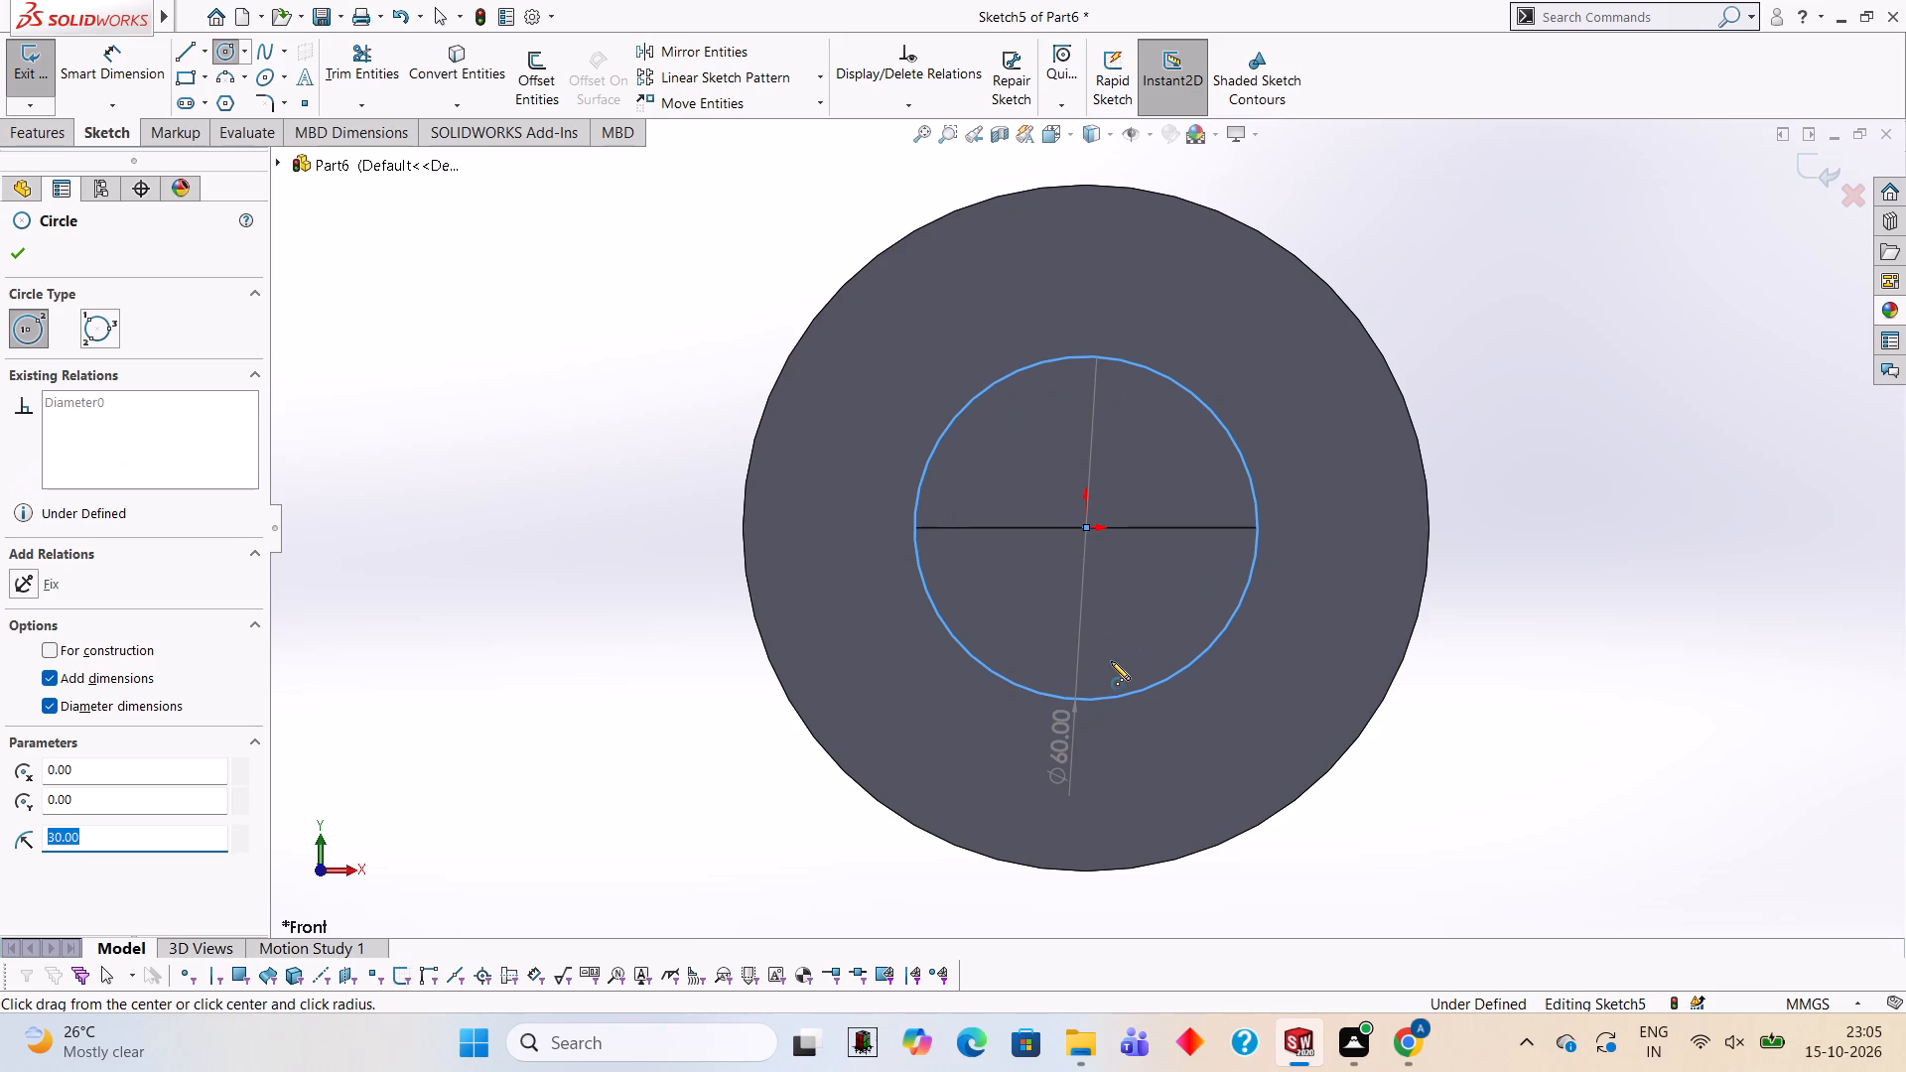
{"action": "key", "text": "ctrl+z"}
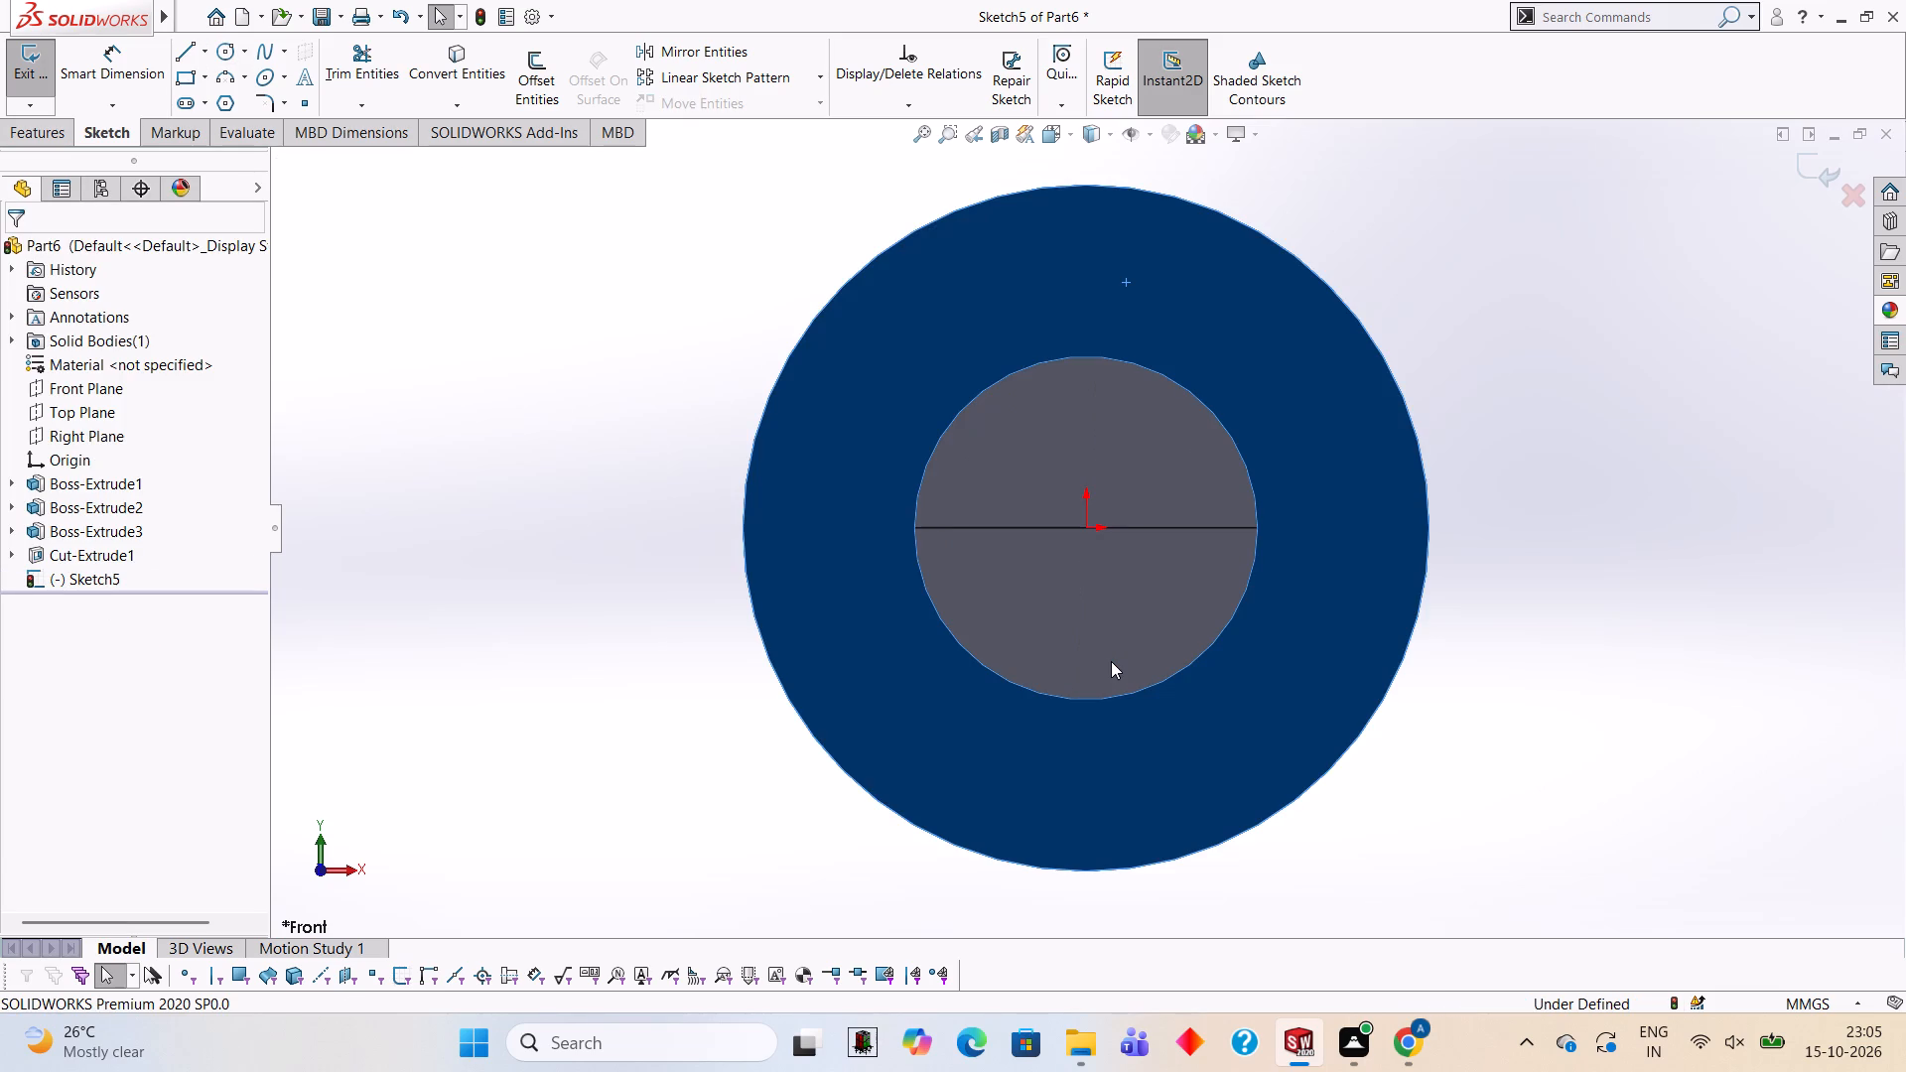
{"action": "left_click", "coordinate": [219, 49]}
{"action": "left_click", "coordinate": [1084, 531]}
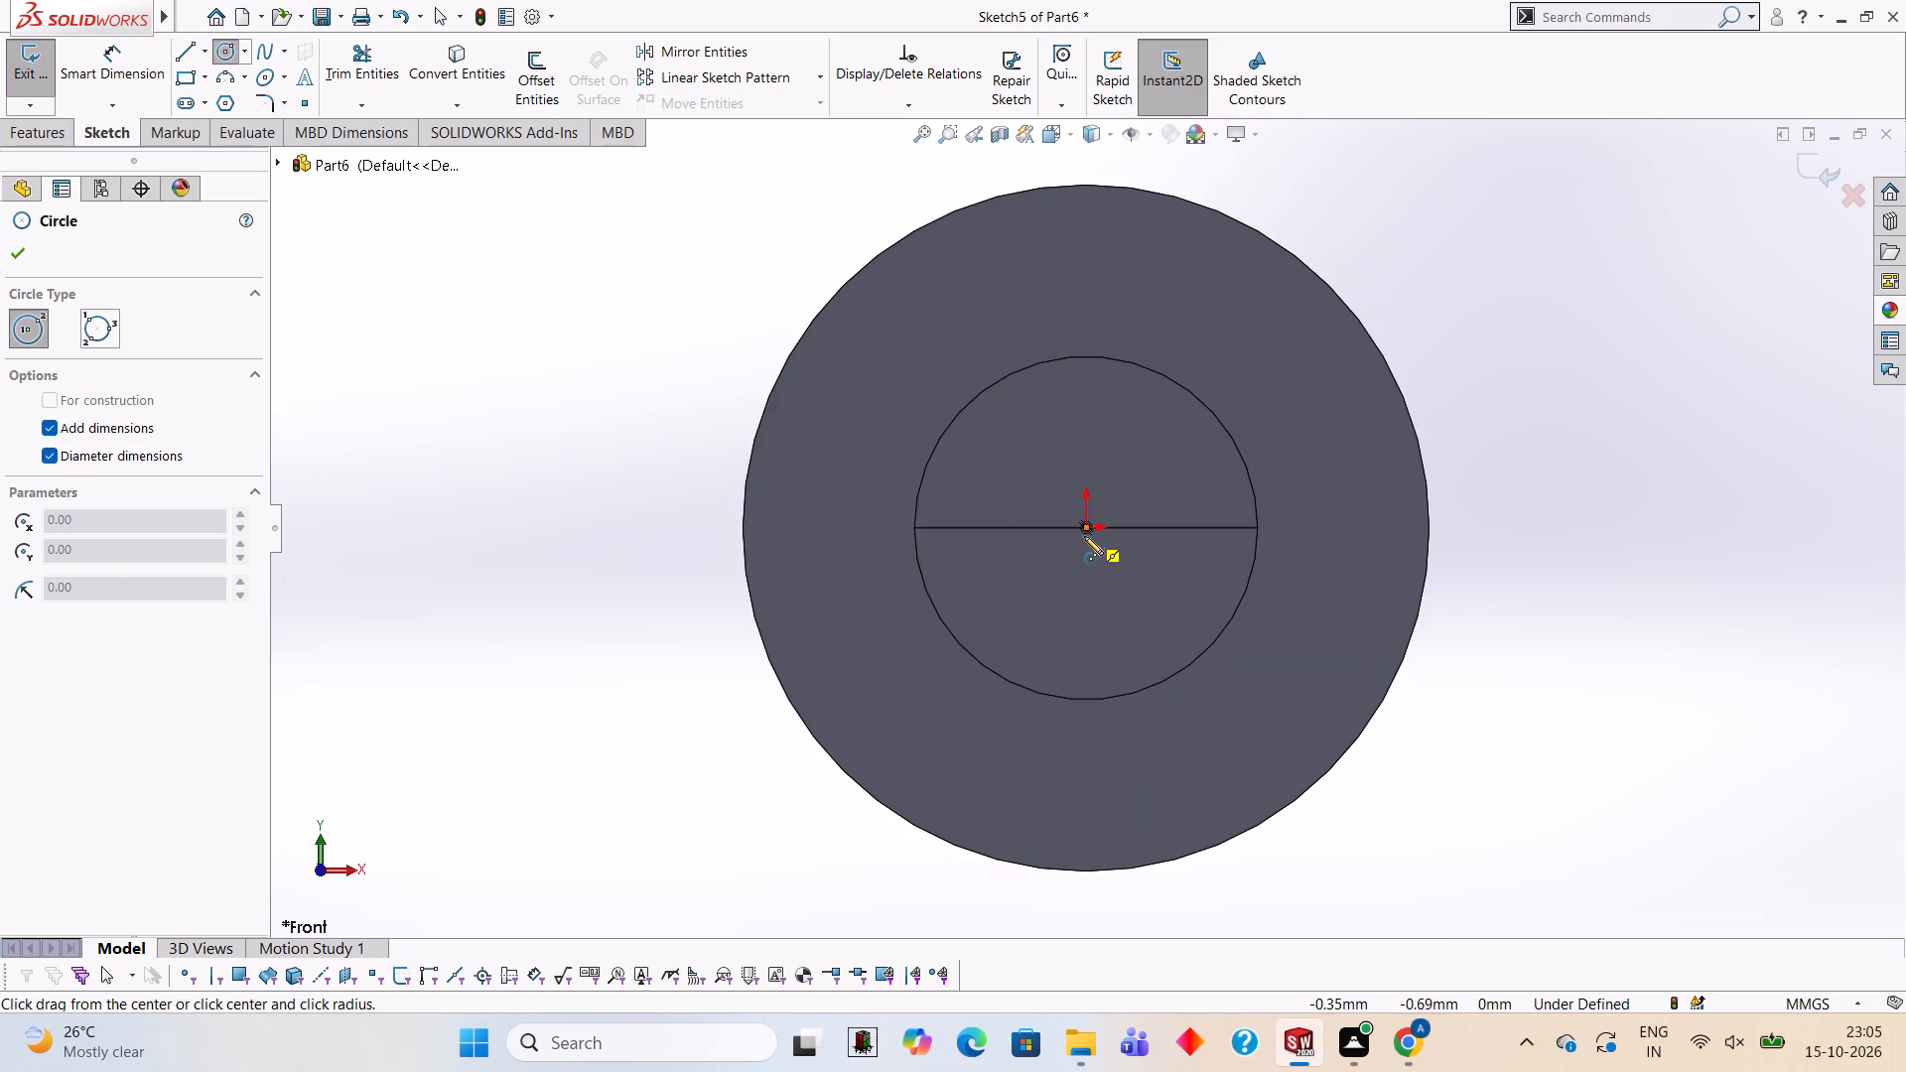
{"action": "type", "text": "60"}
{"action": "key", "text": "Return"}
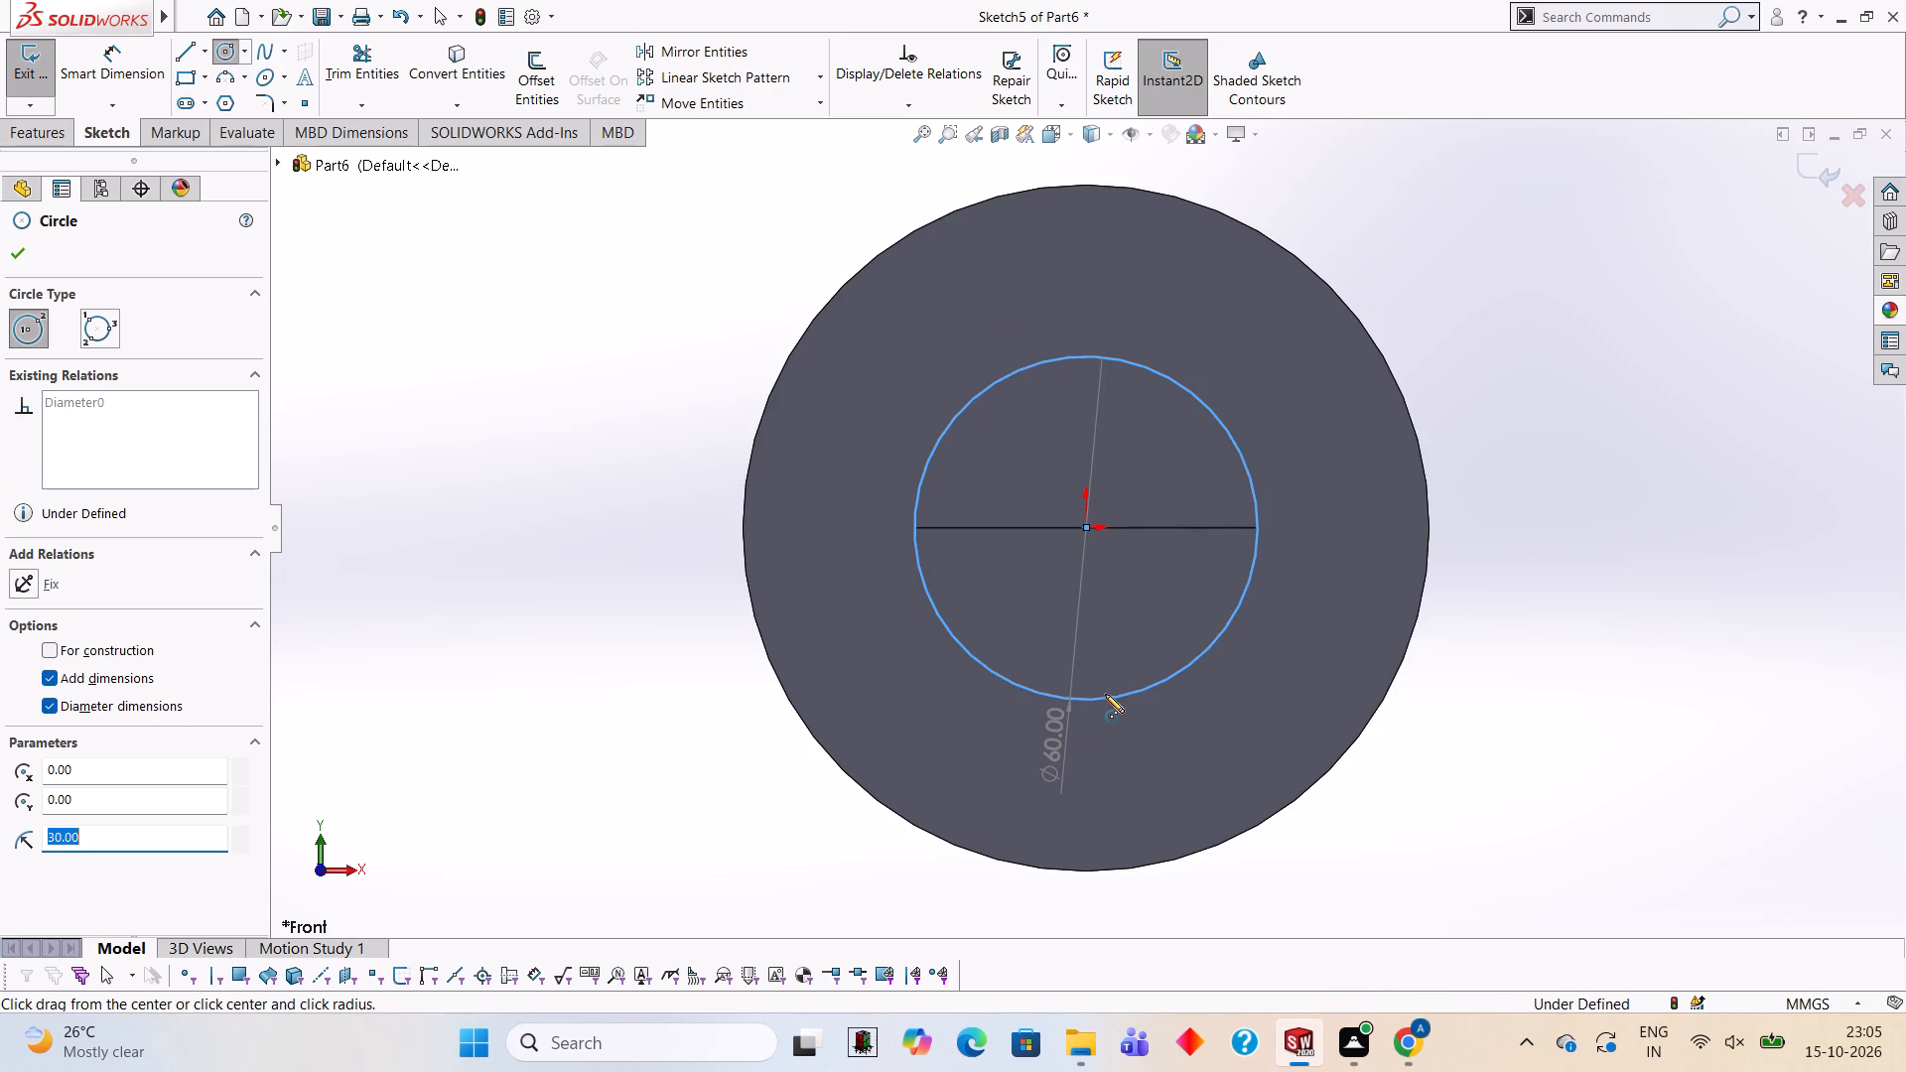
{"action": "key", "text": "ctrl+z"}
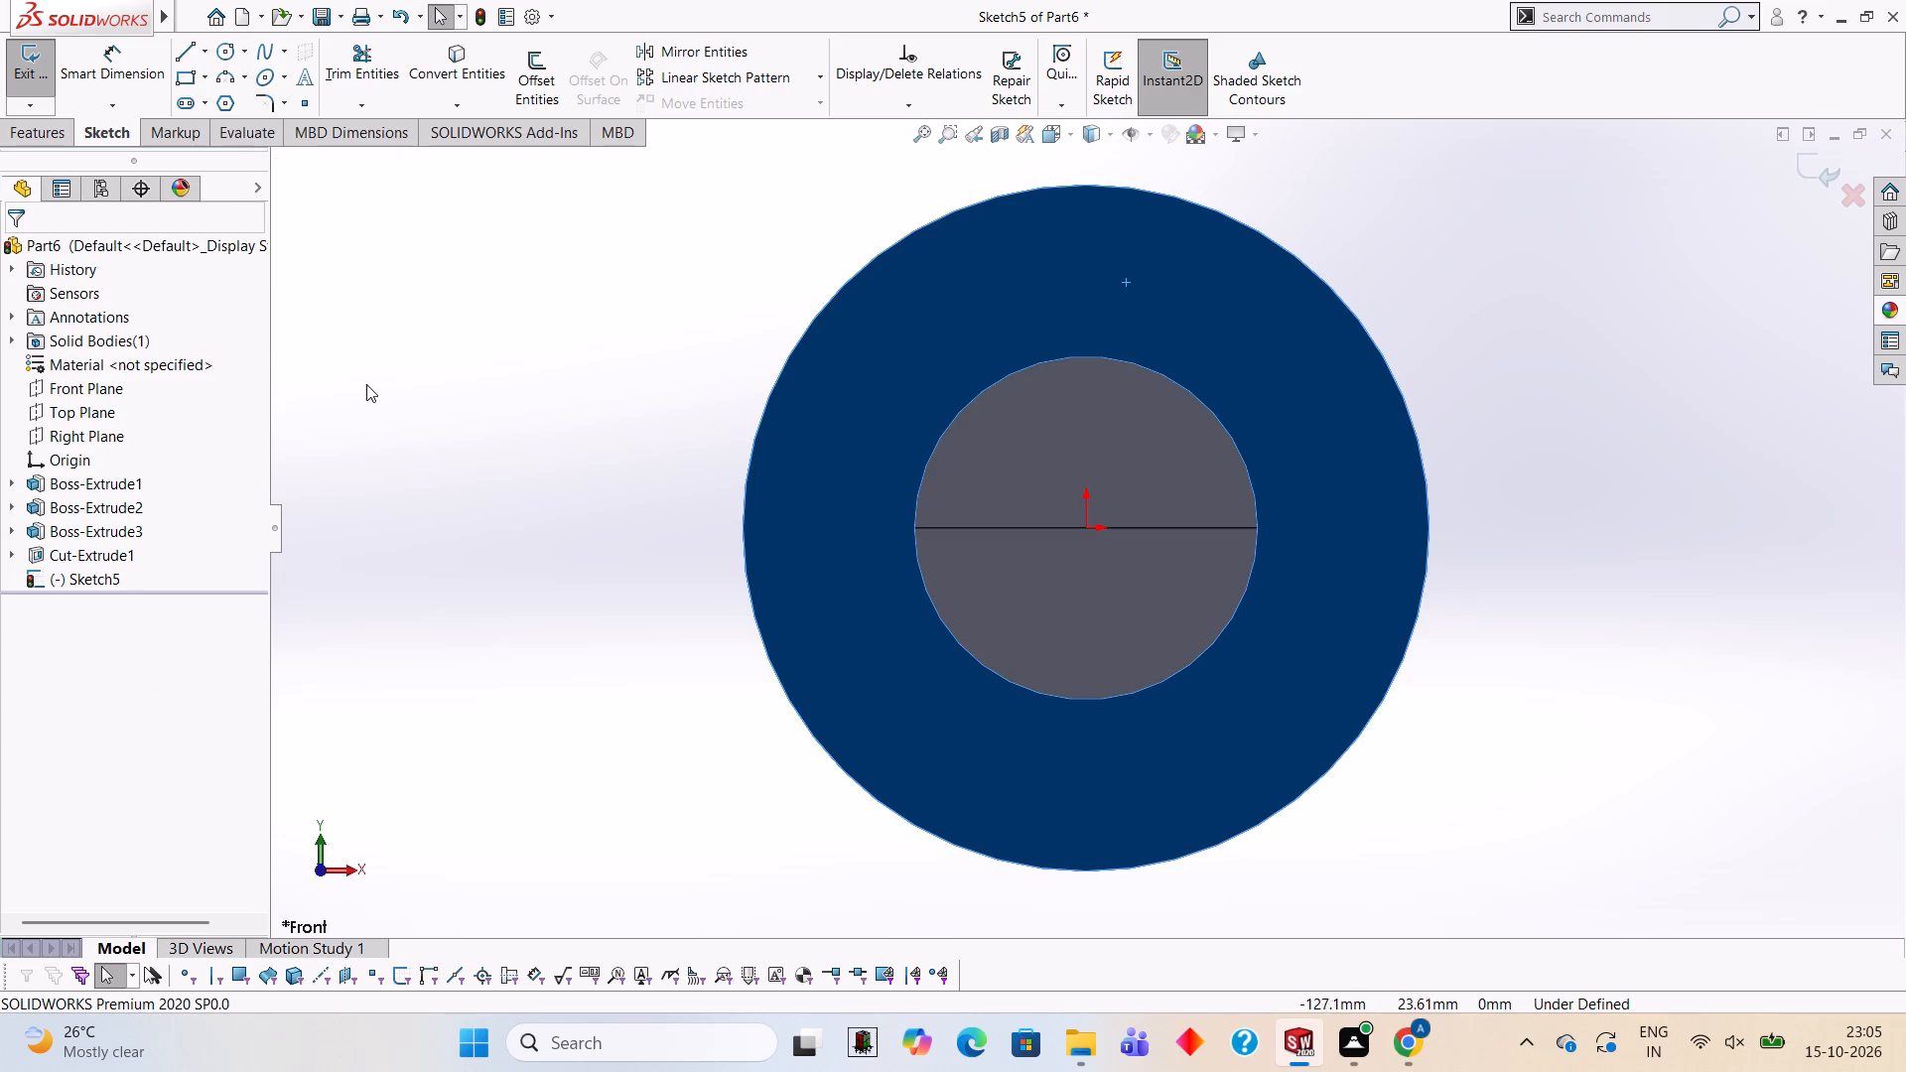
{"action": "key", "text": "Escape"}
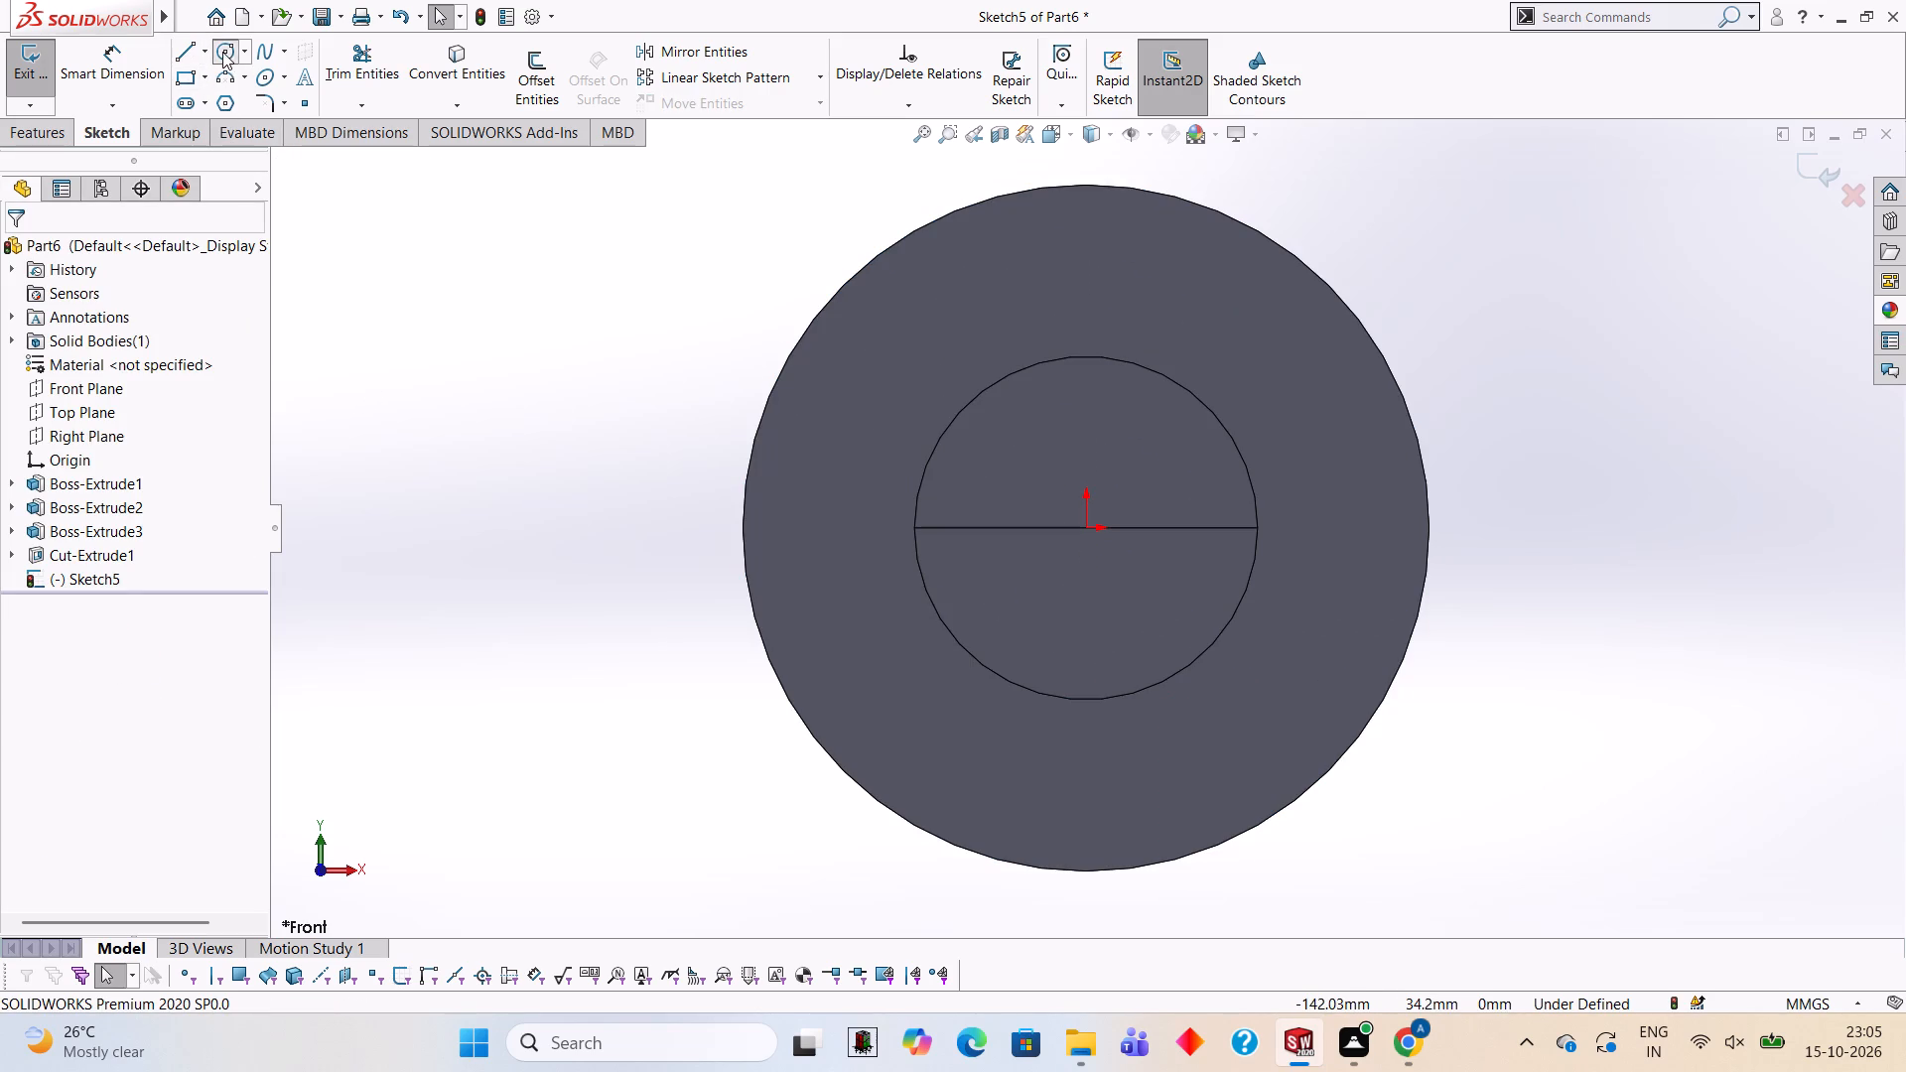
Draw two concentric circles centred on the origin with radii of 30 mm and 60 mm, with automatic dimensions turned off.
{"action": "left_click", "coordinate": [222, 52]}
{"action": "left_click", "coordinate": [52, 393]}
{"action": "left_click", "coordinate": [64, 429]}
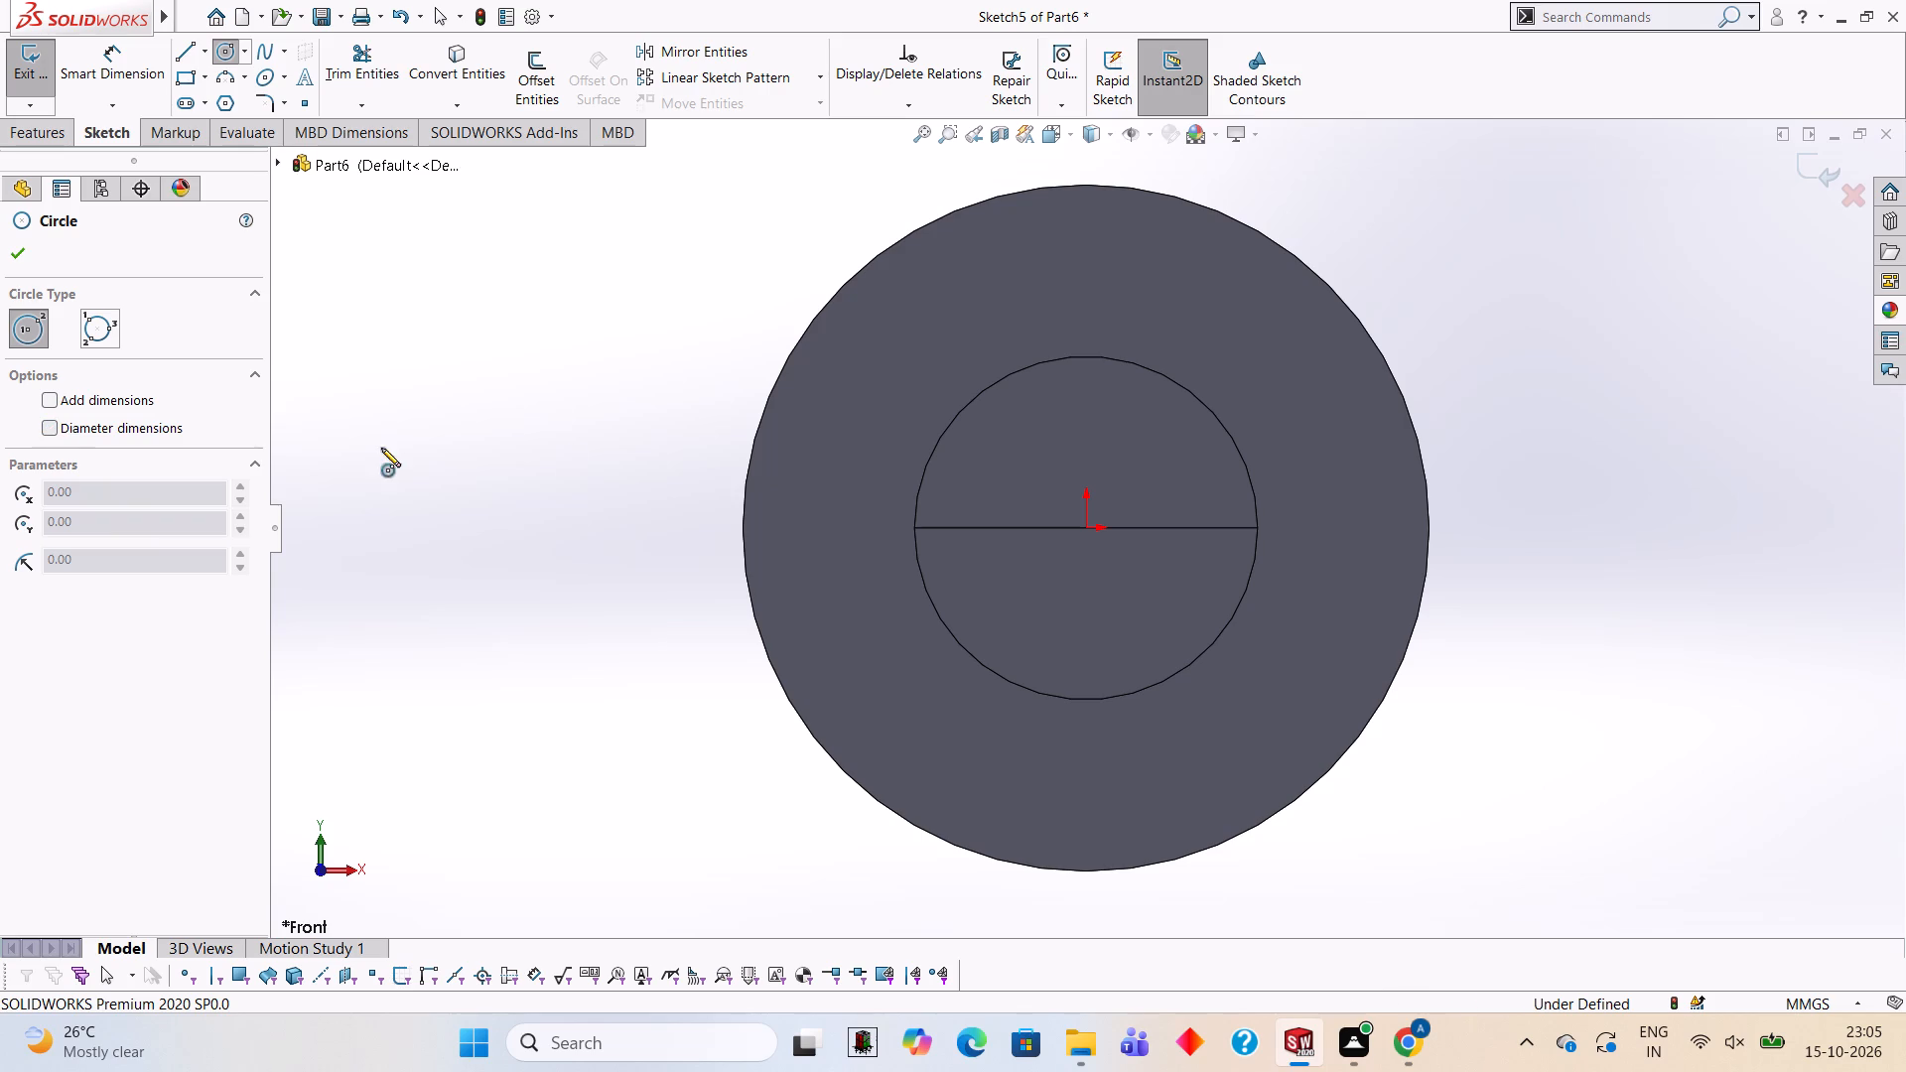
{"action": "left_click", "coordinate": [1085, 527]}
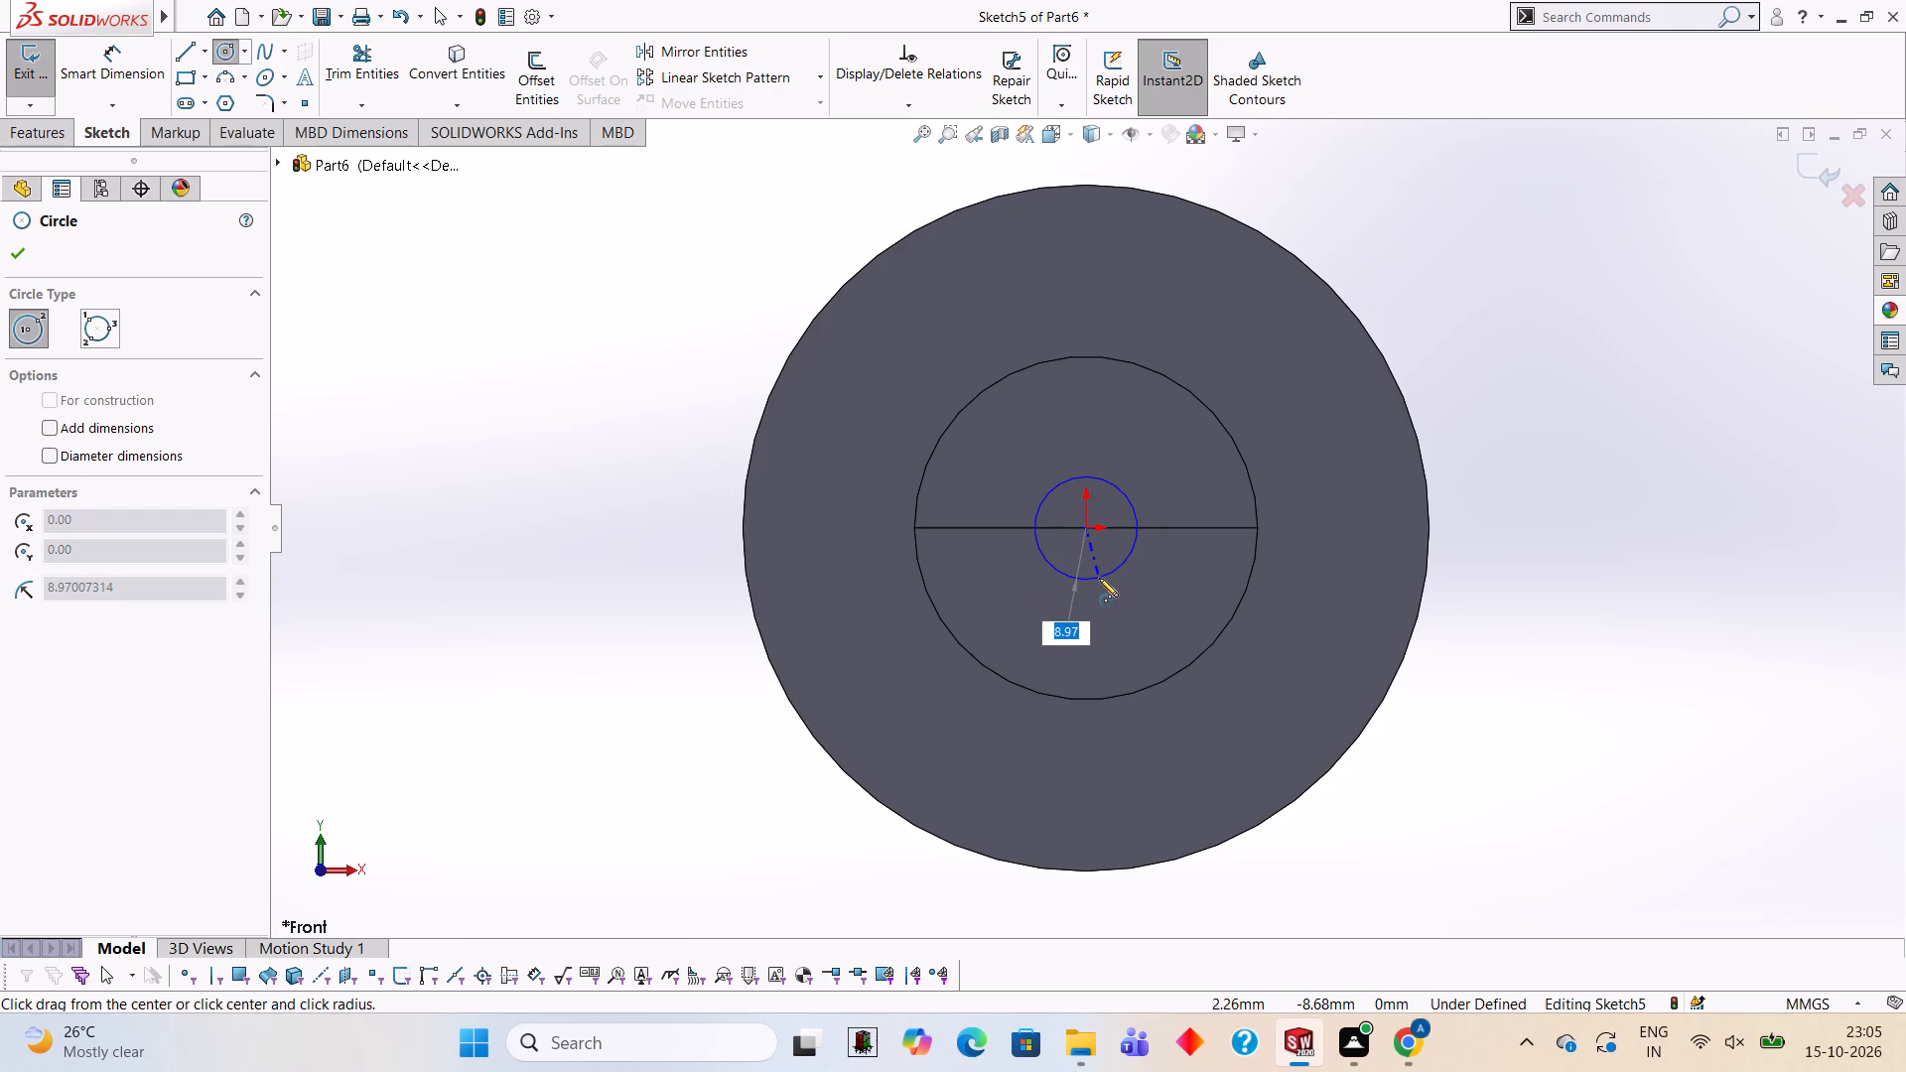
{"action": "type", "text": "30"}
{"action": "key", "text": "Return"}
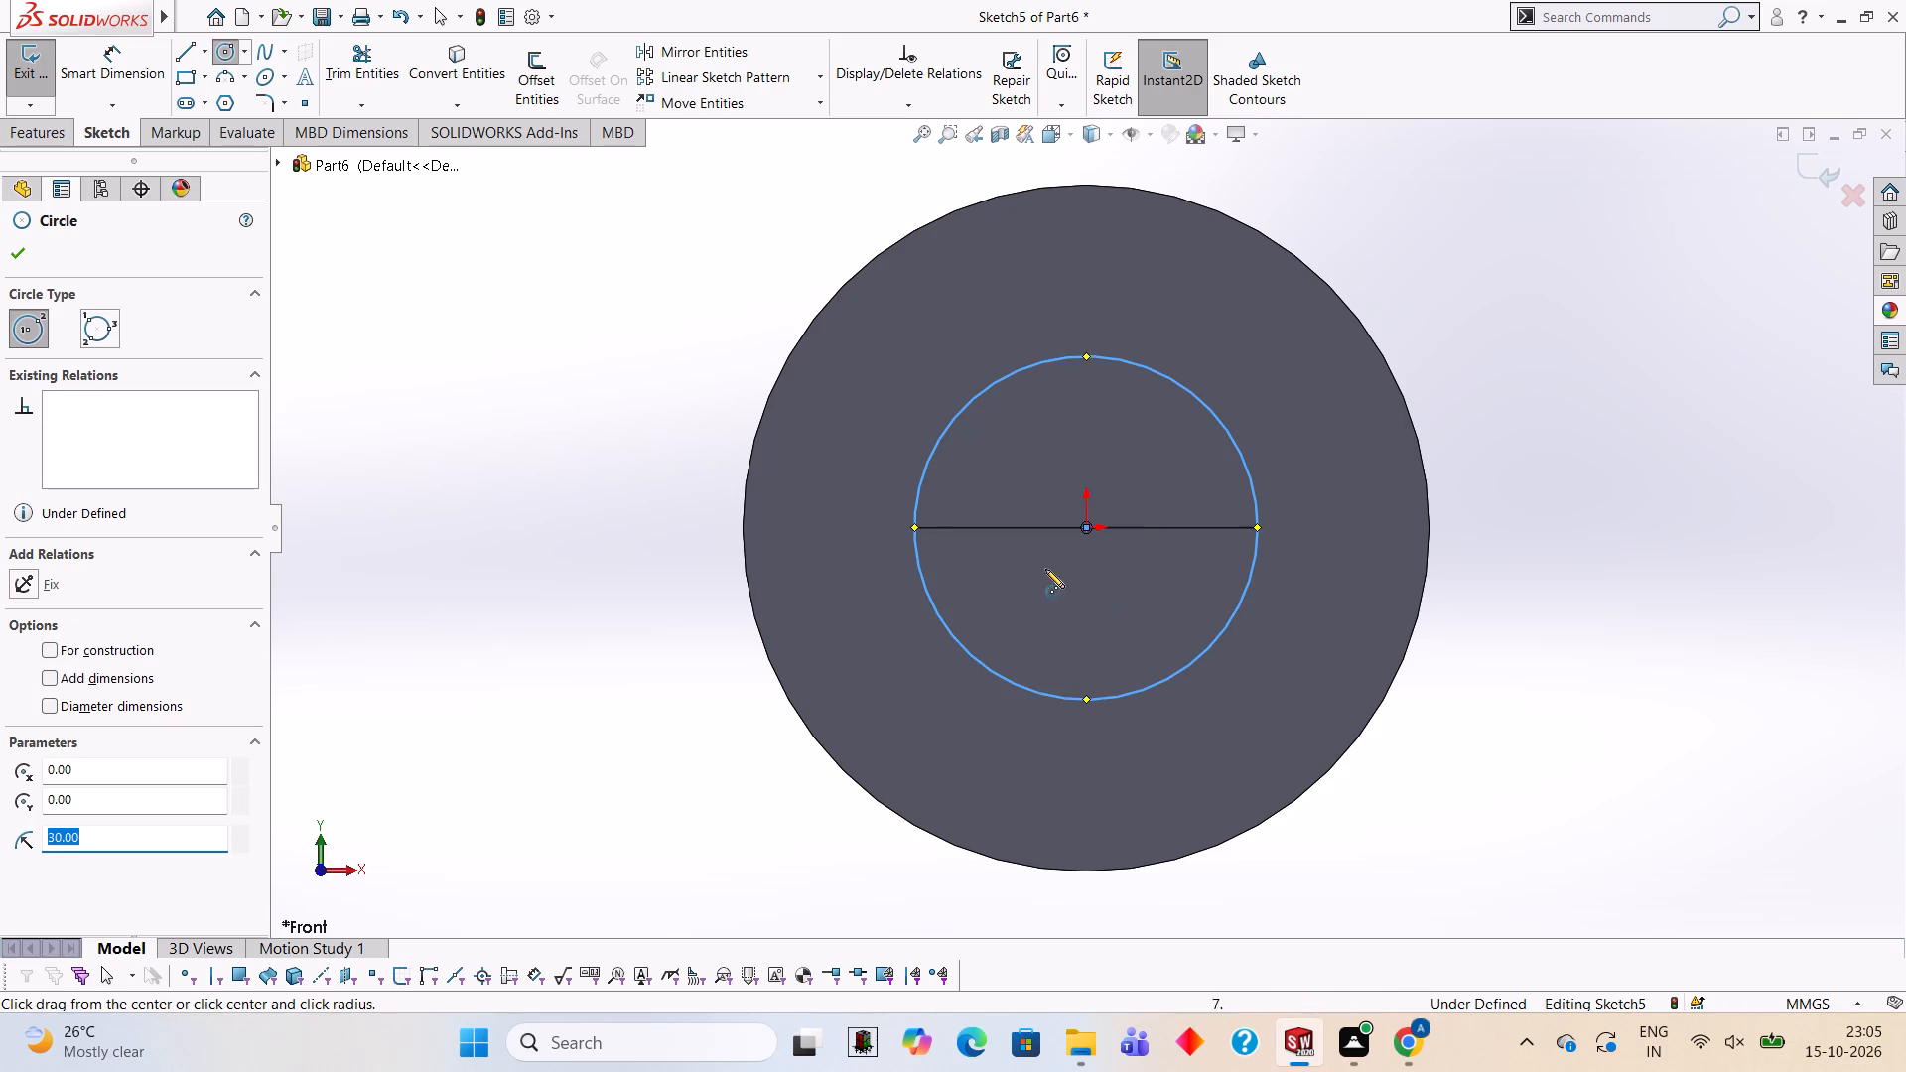
{"action": "left_click", "coordinate": [1087, 528]}
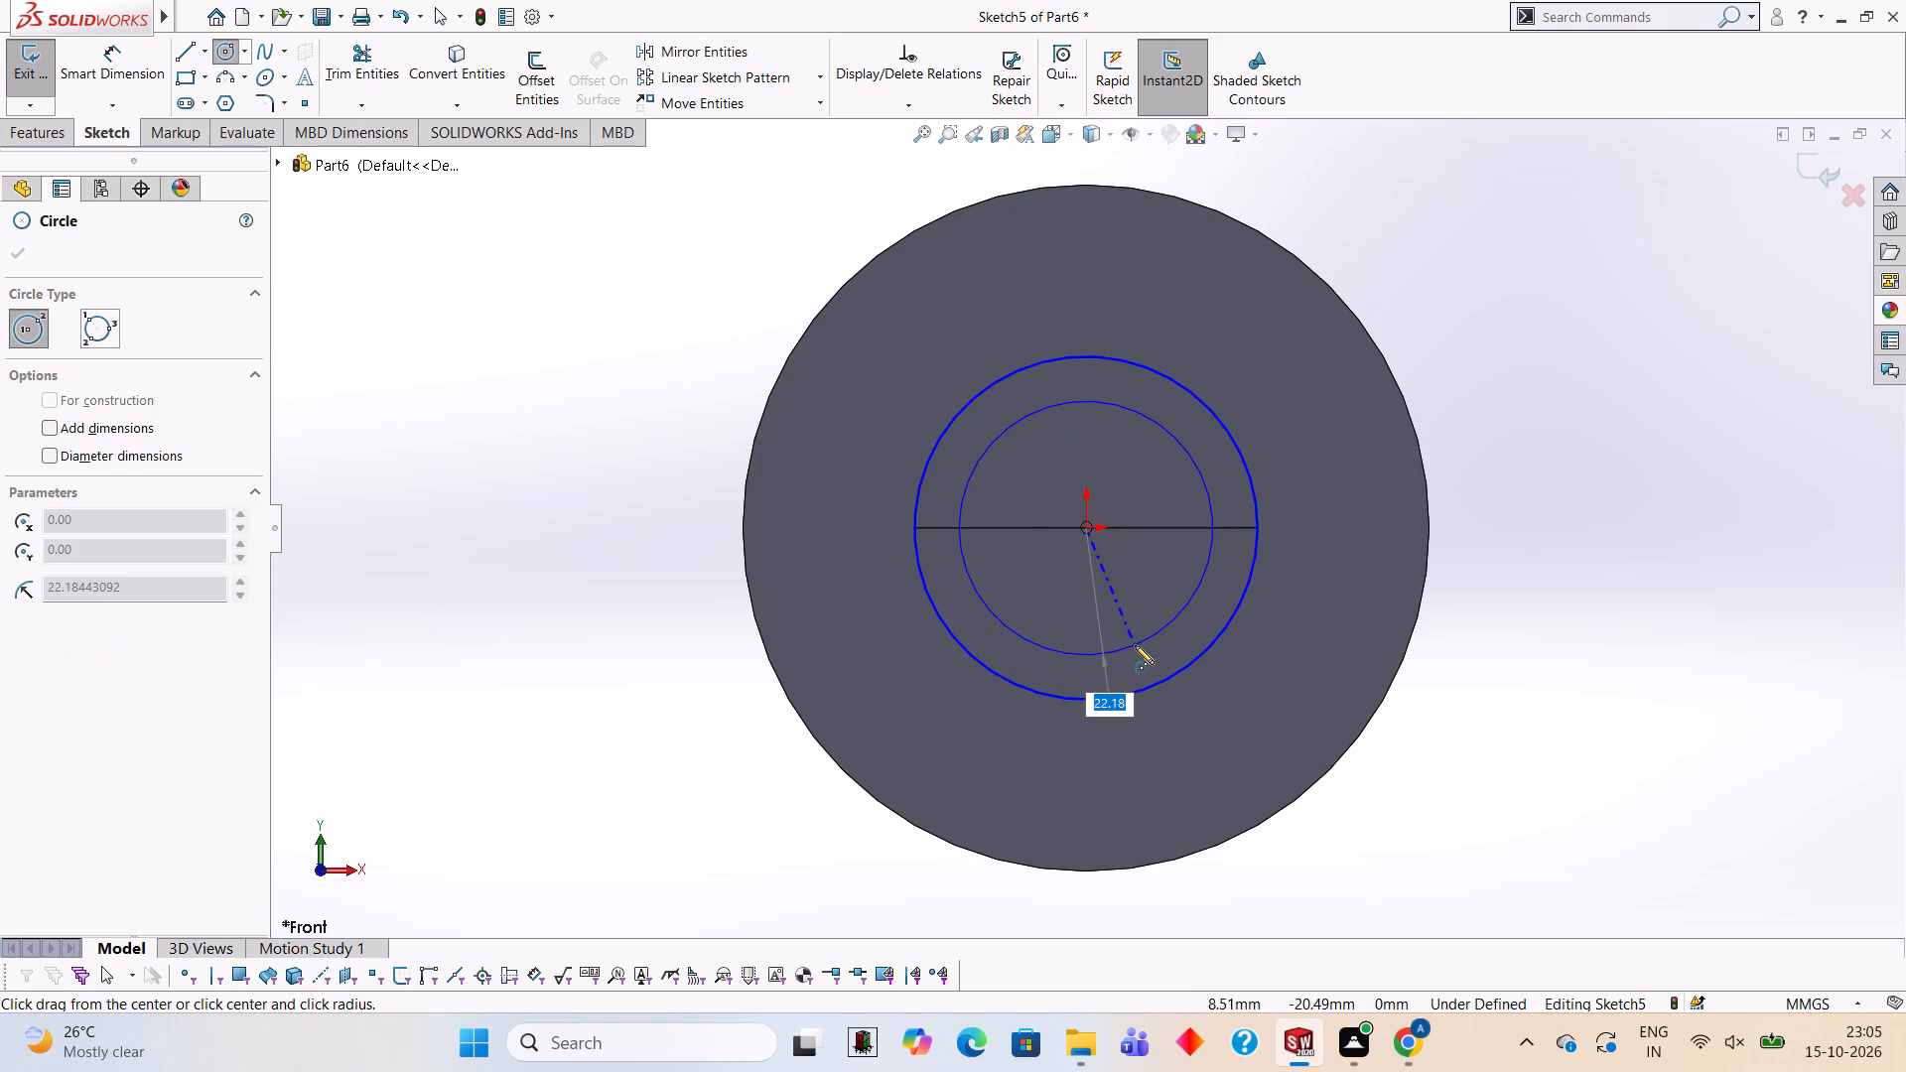
{"action": "type", "text": "60"}
{"action": "key", "text": "Return"}
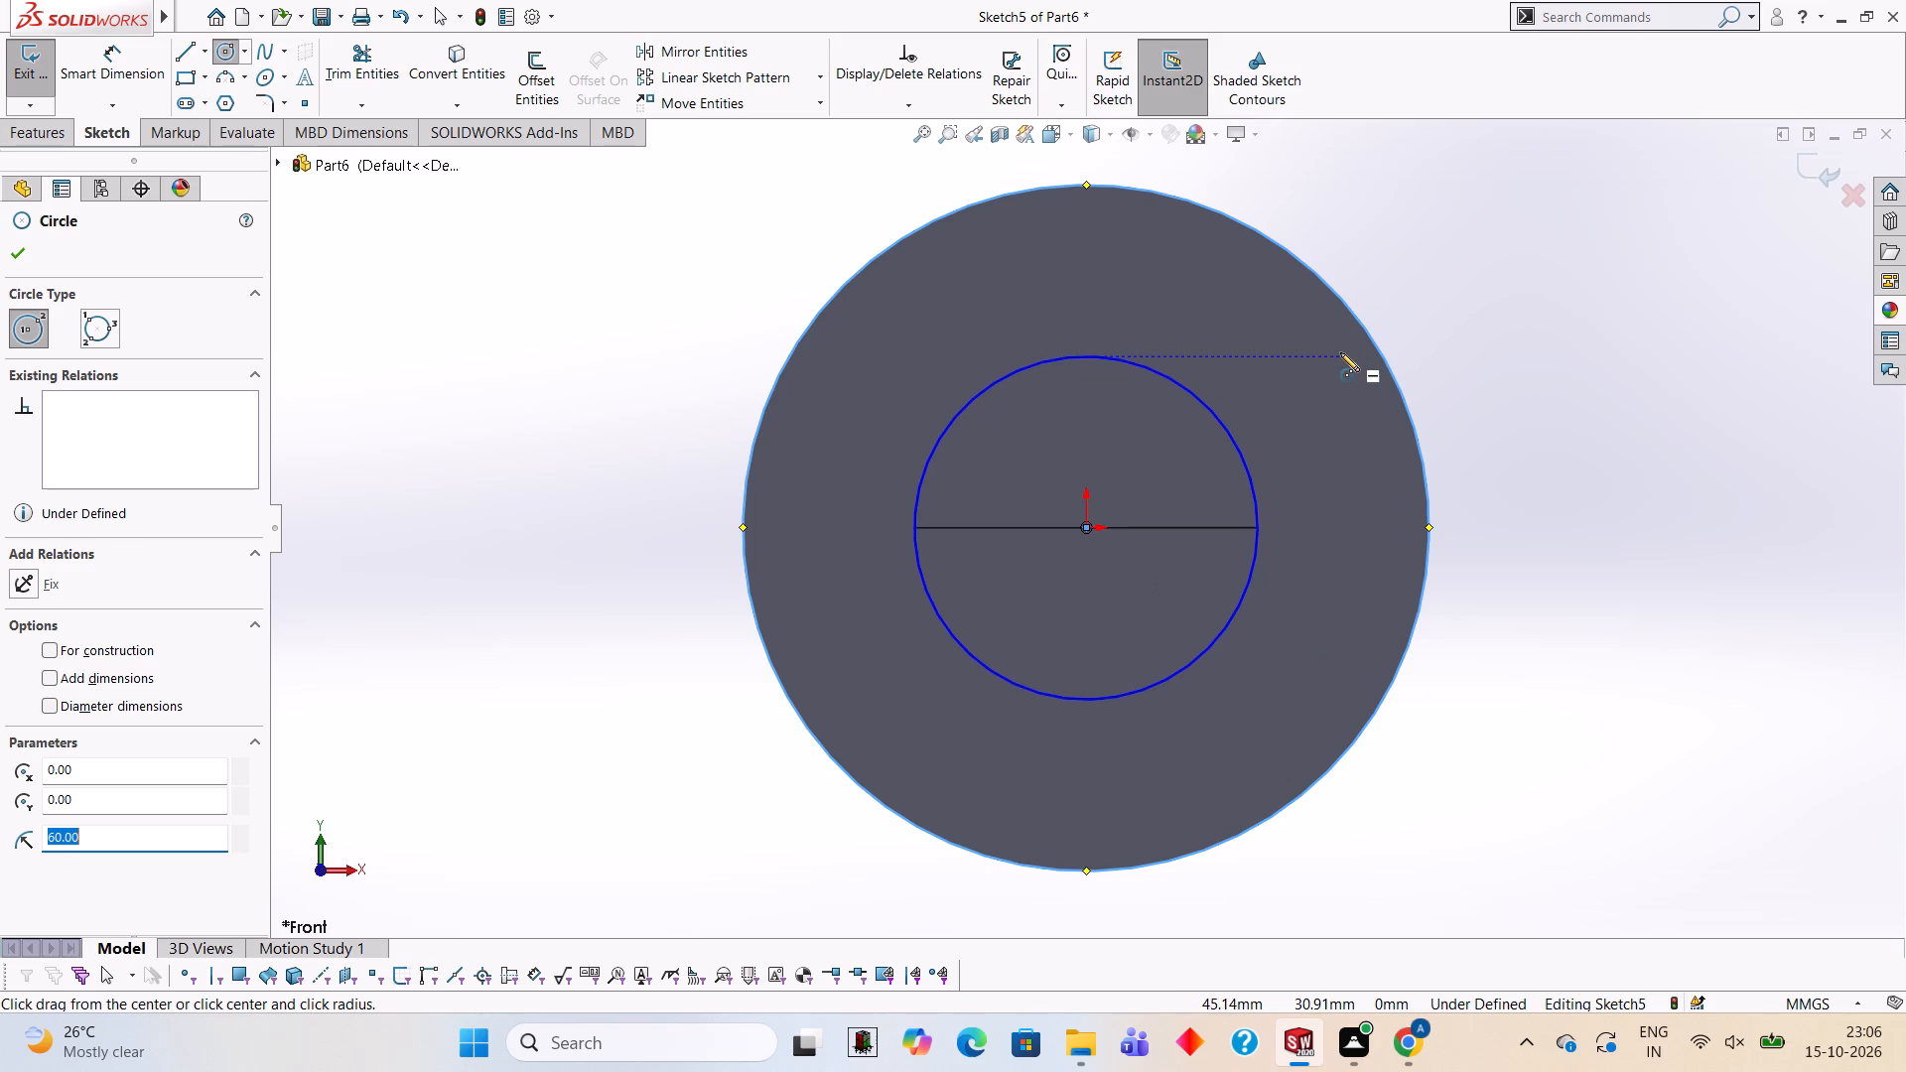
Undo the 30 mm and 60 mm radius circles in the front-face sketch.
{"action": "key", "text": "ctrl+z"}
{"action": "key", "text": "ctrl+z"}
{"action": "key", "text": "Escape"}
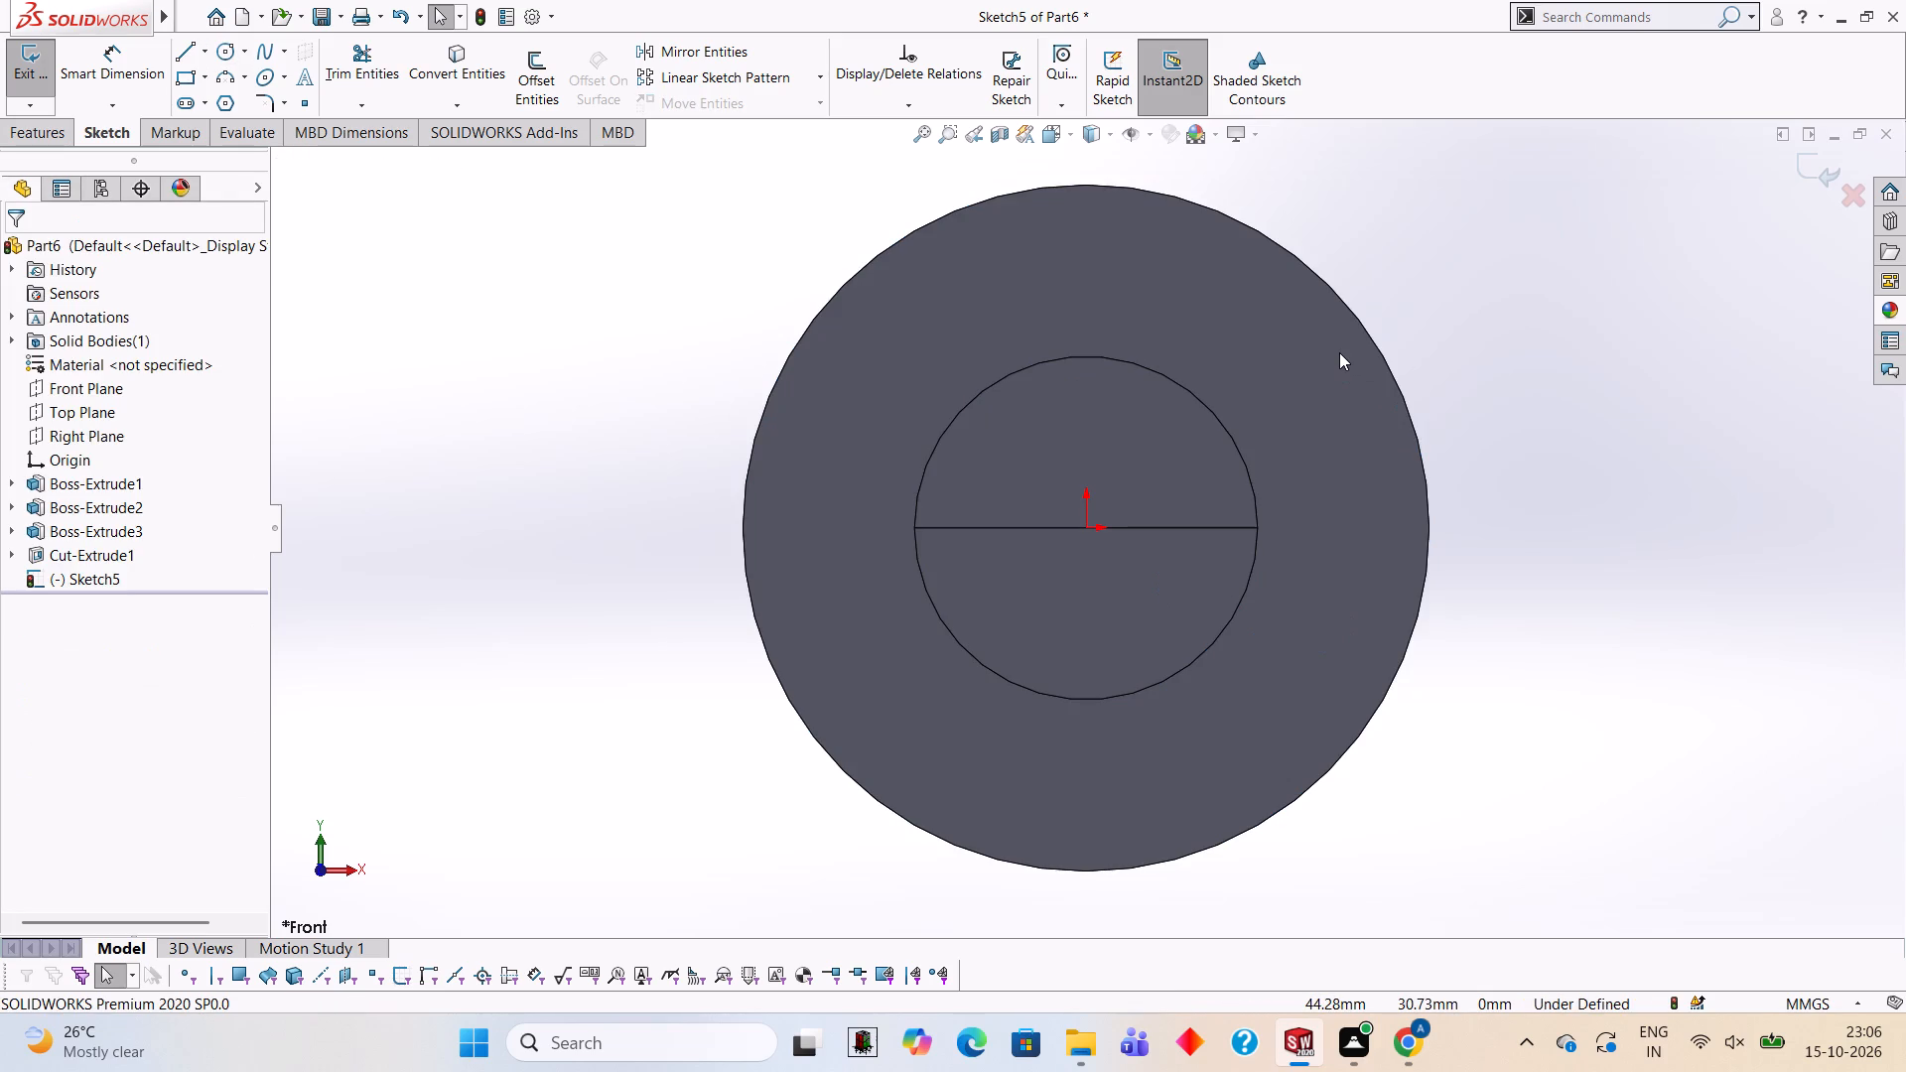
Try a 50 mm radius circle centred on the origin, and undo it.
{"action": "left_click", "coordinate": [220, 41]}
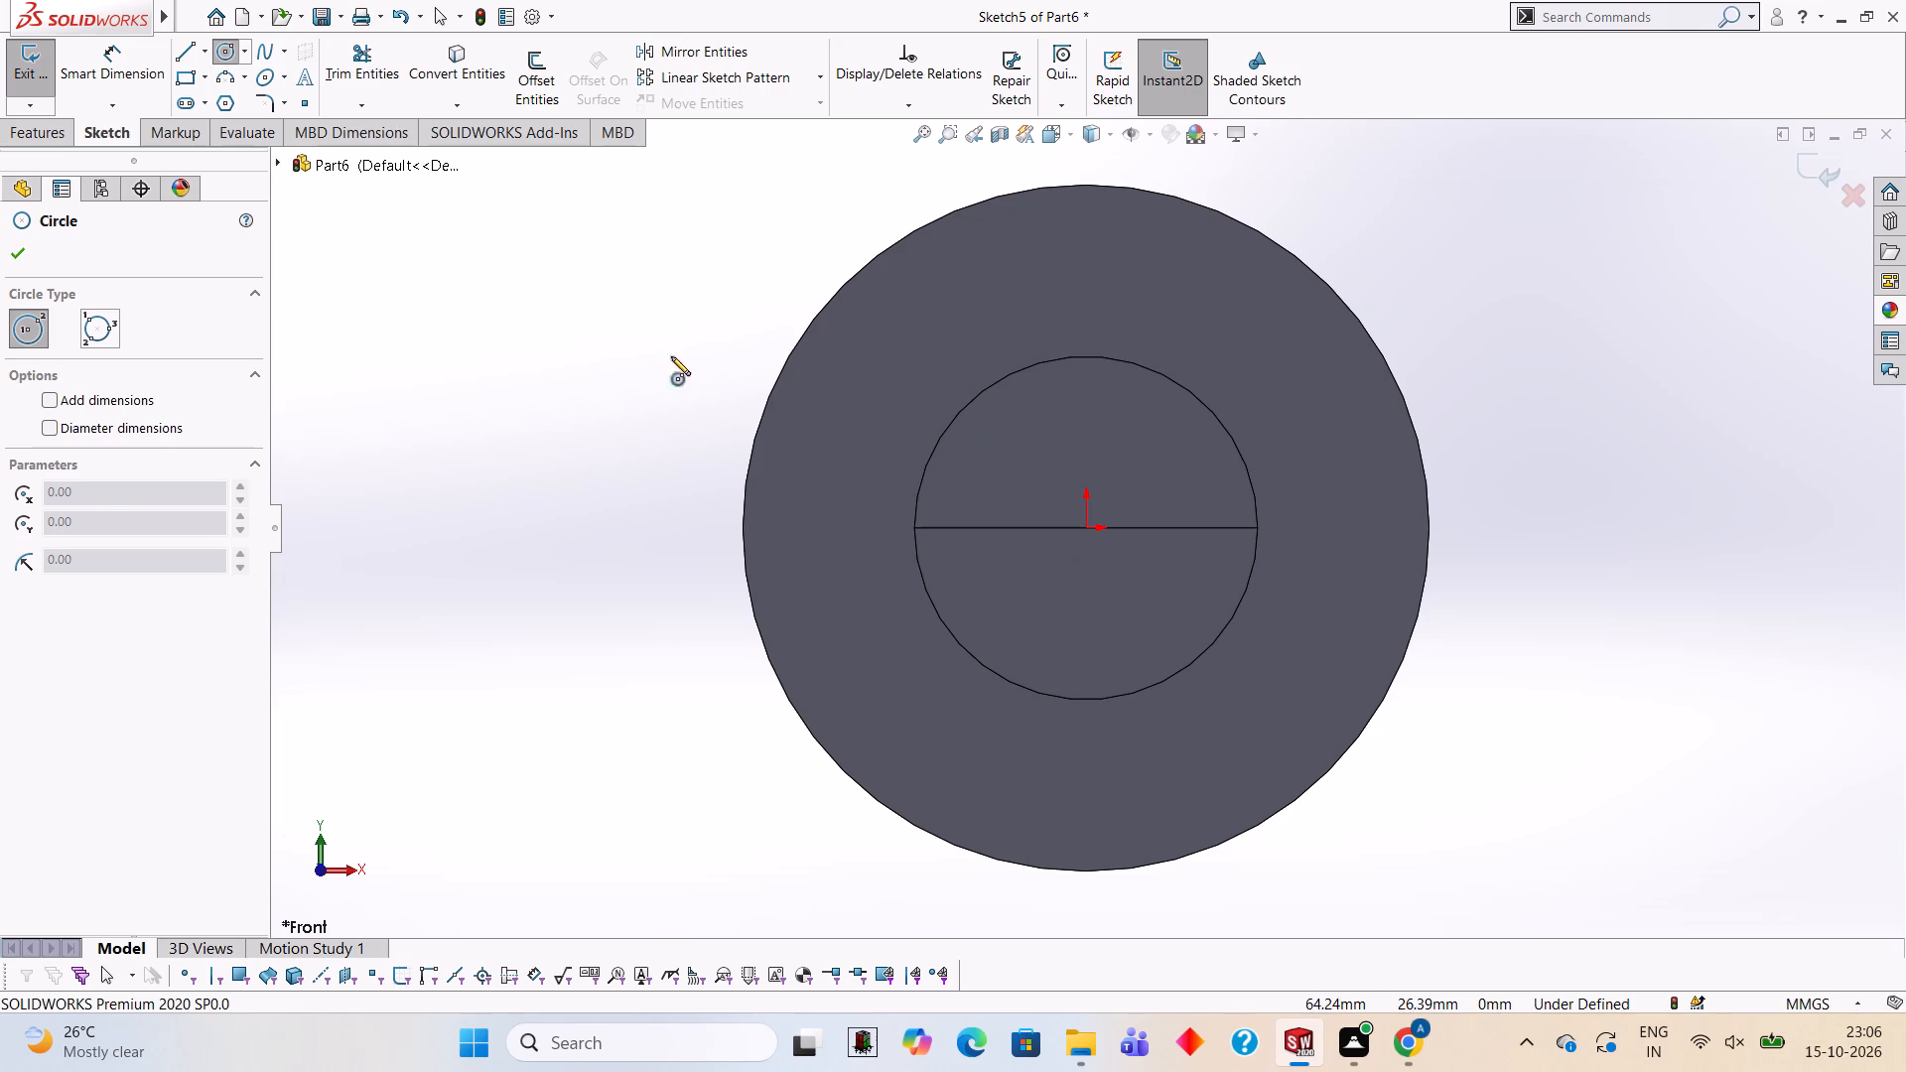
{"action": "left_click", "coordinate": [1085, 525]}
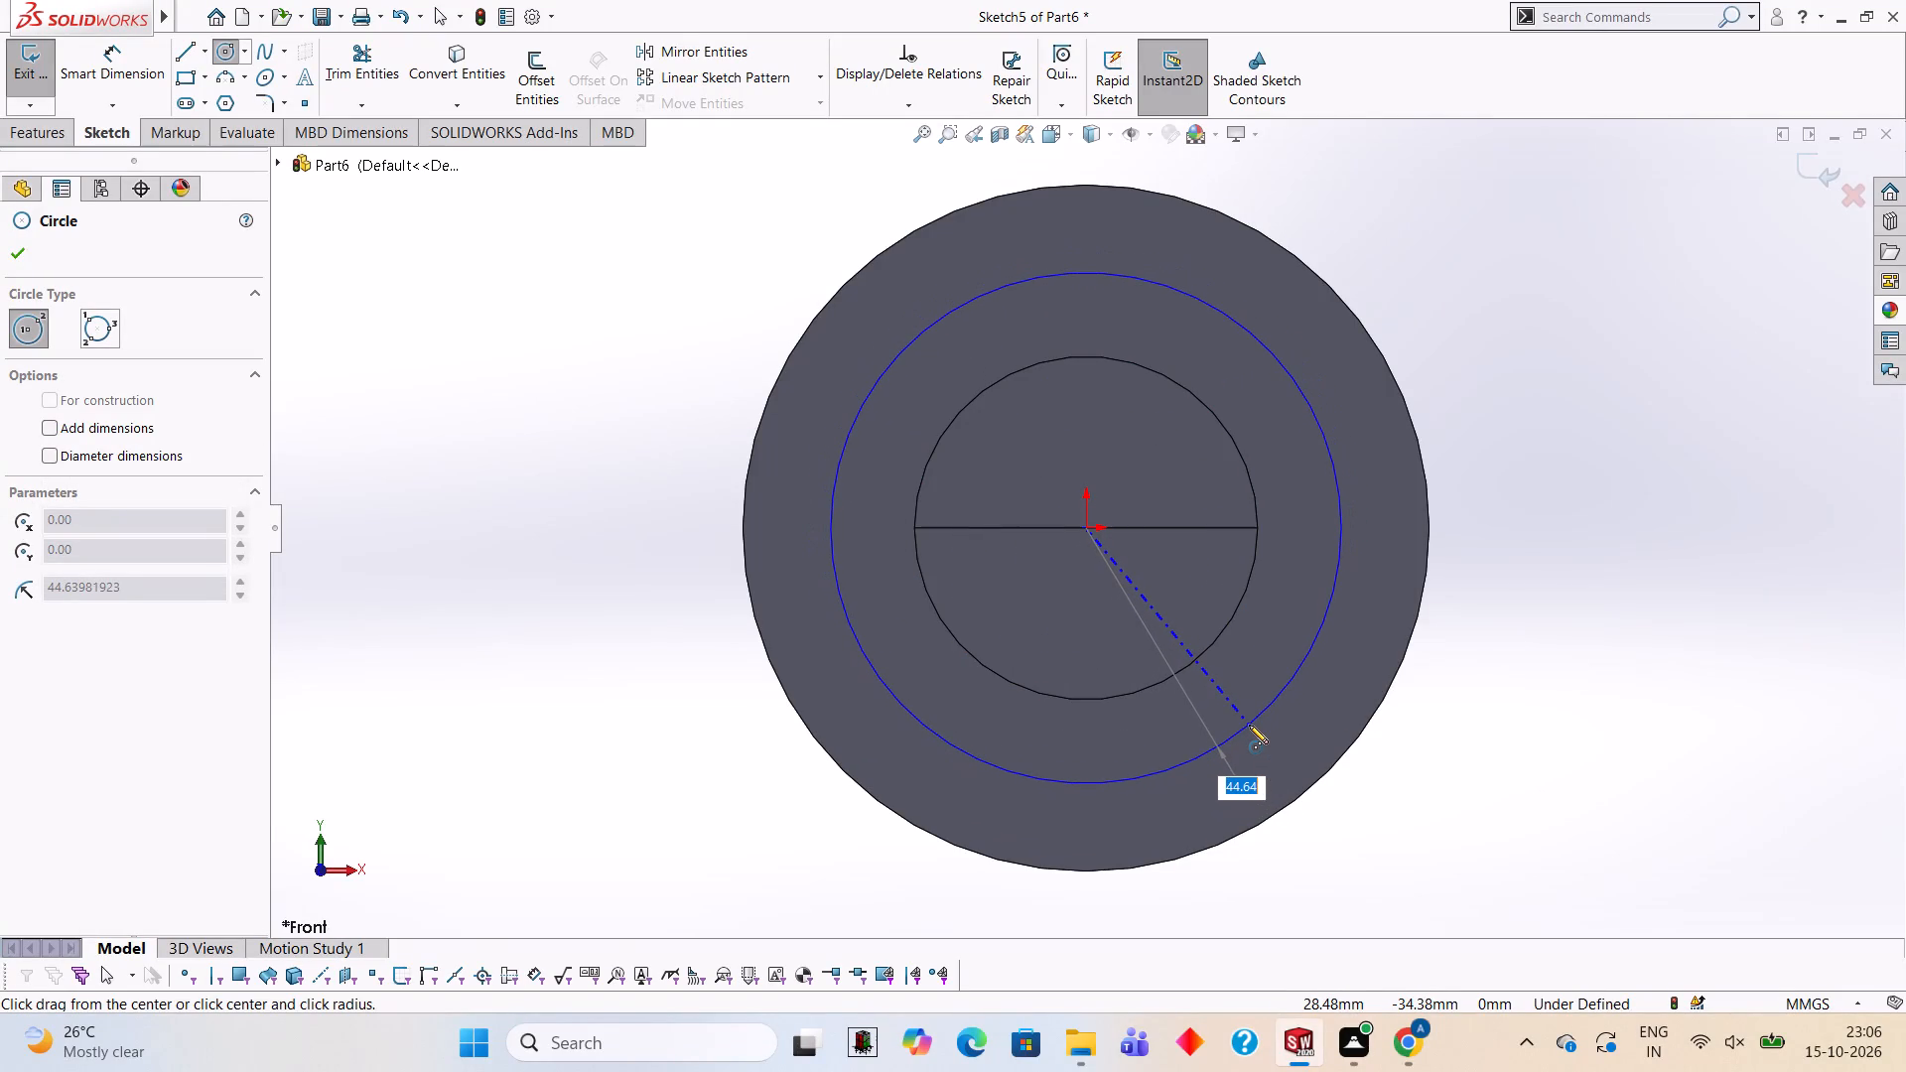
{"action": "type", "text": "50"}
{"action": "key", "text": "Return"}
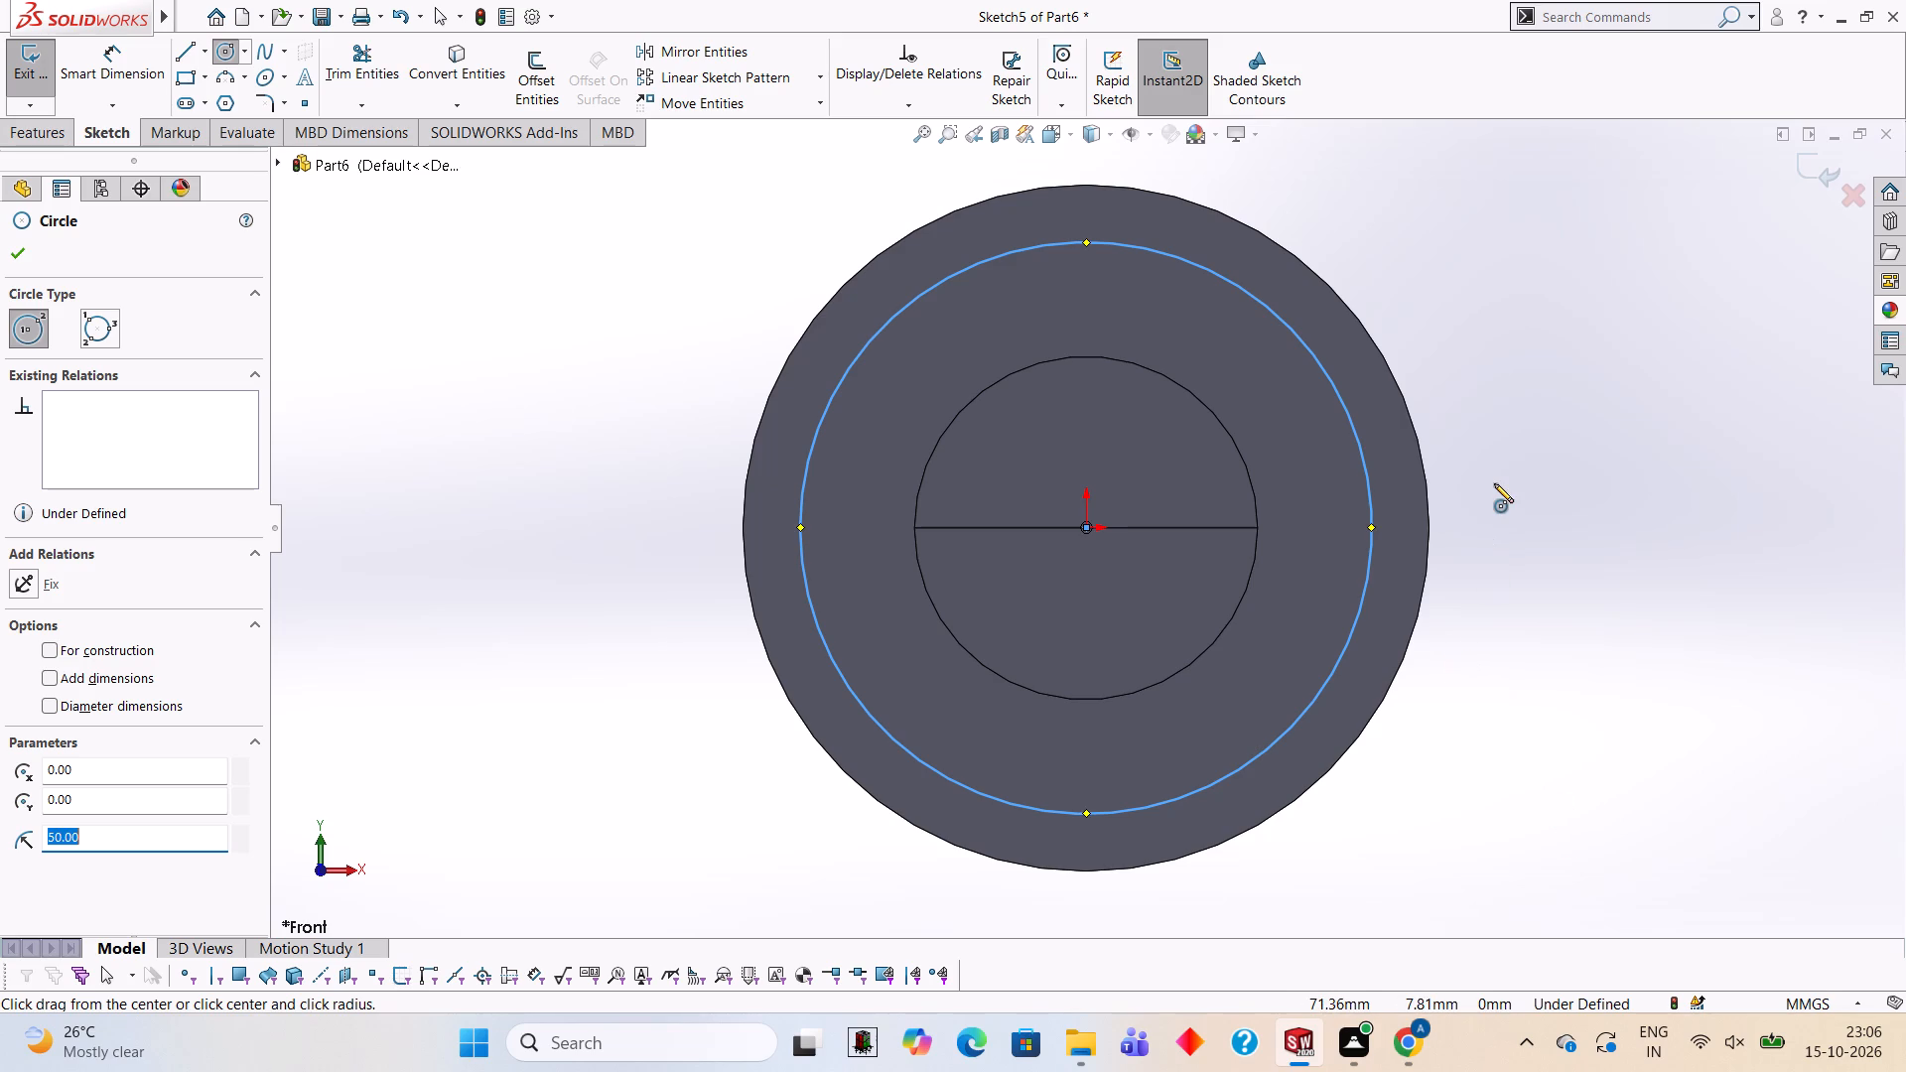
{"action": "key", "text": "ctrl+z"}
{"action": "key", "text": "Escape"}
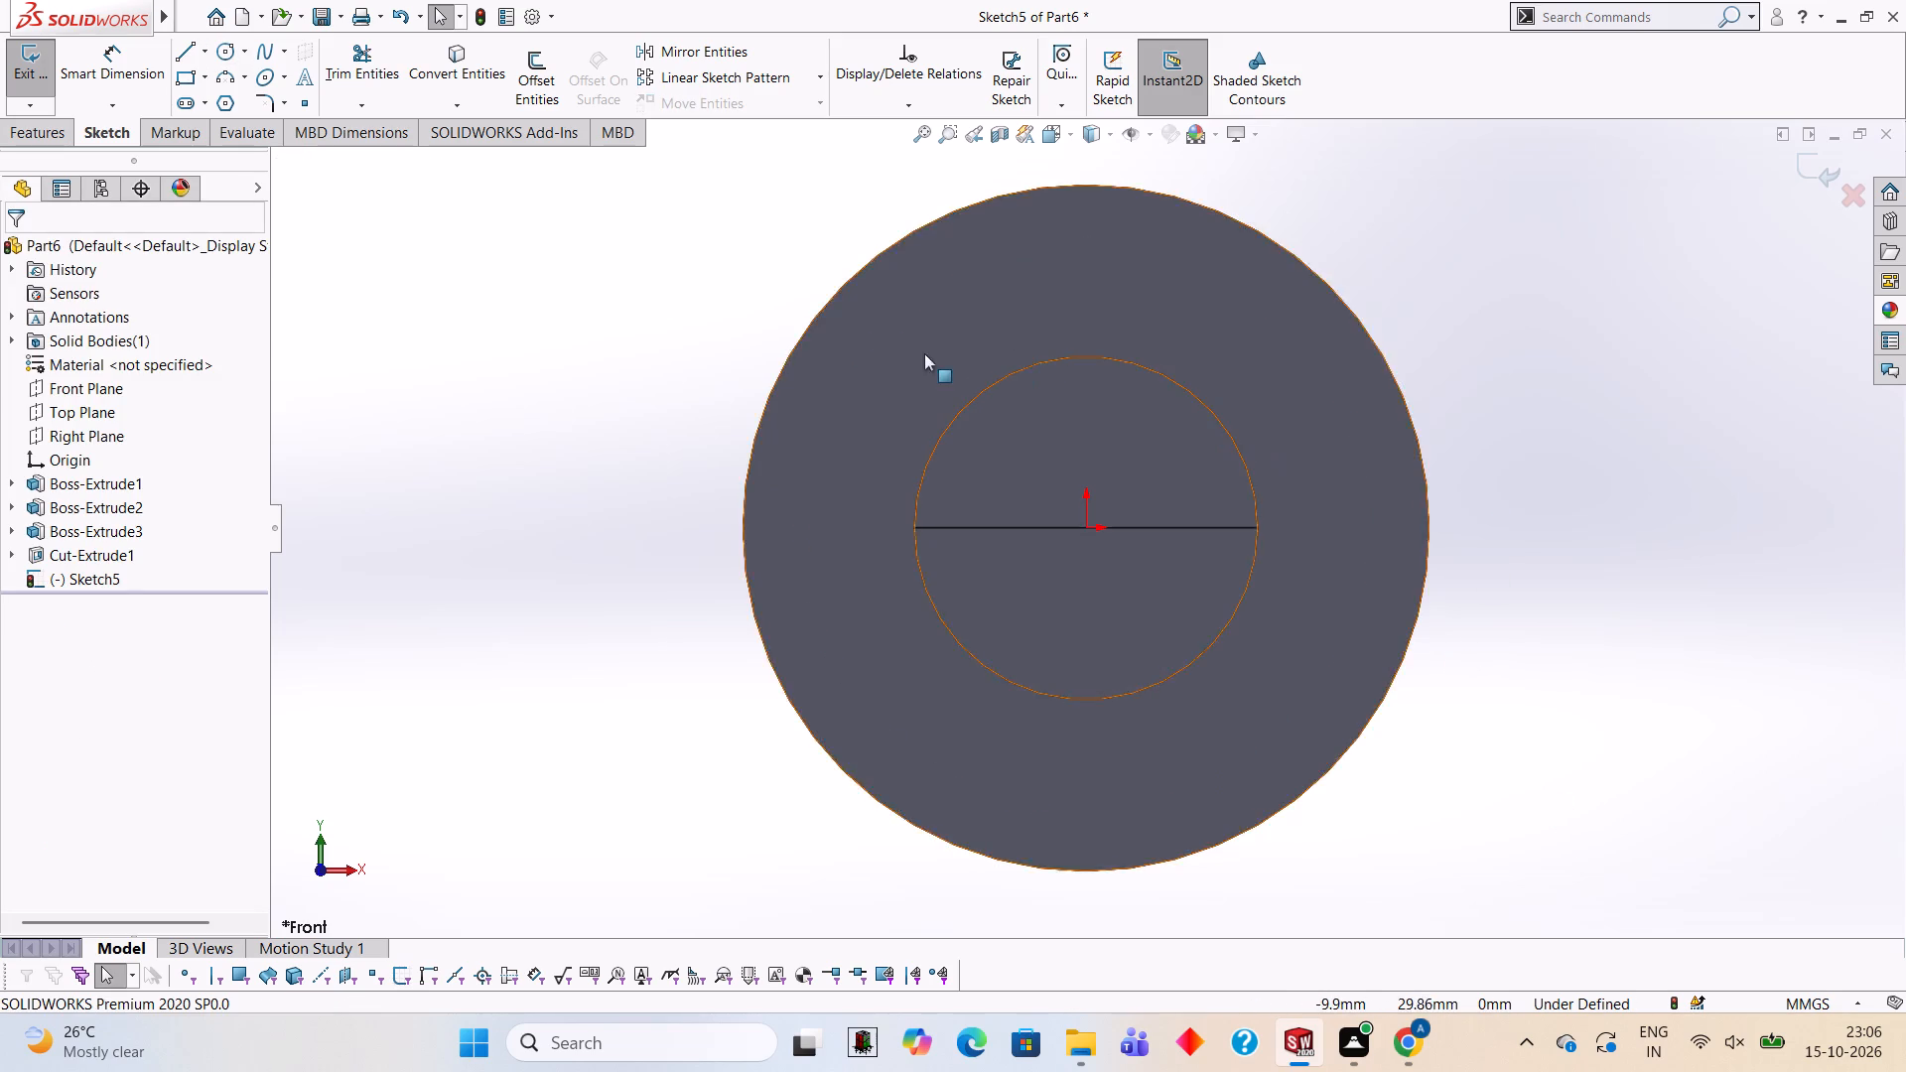
Draw a 45 mm radius circle centred on the origin as the guide for the hole positions.
{"action": "left_click", "coordinate": [218, 43]}
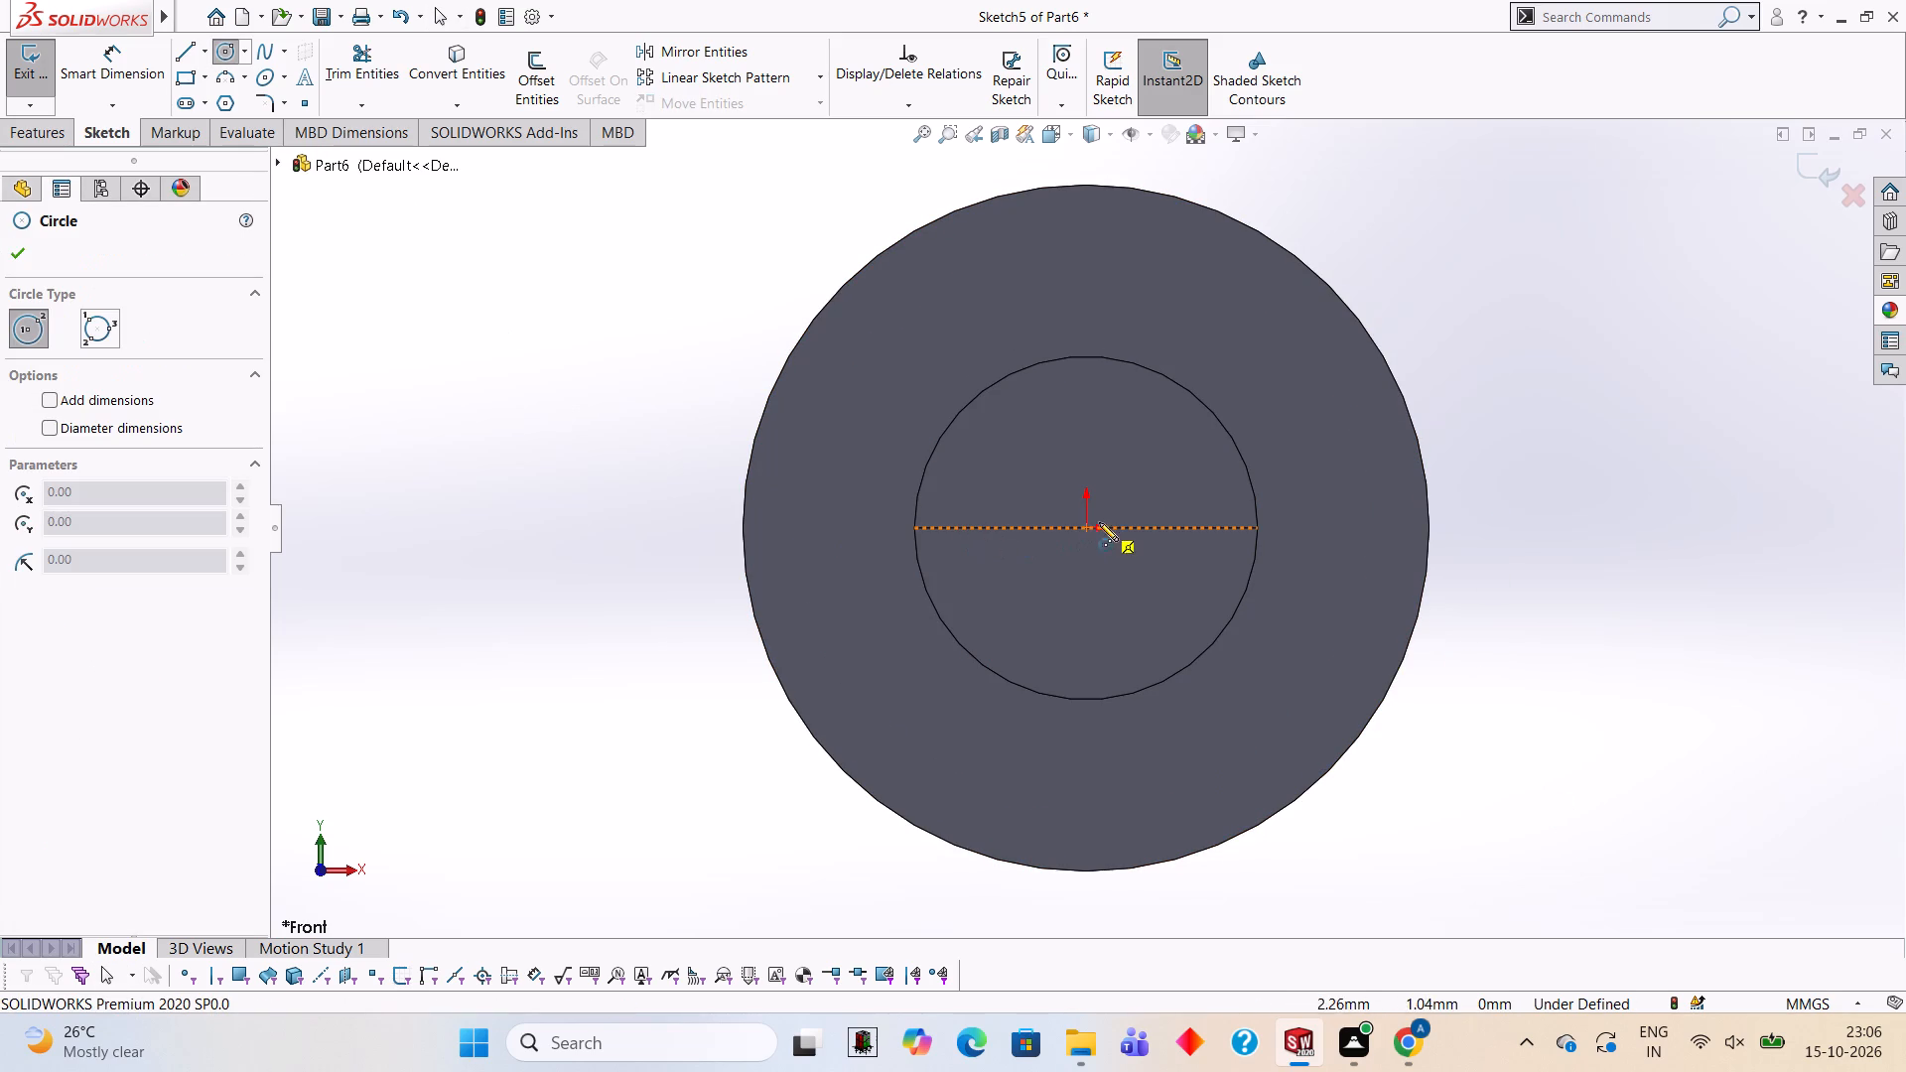
{"action": "left_click", "coordinate": [1087, 528]}
{"action": "type", "text": "45"}
{"action": "key", "text": "Return"}
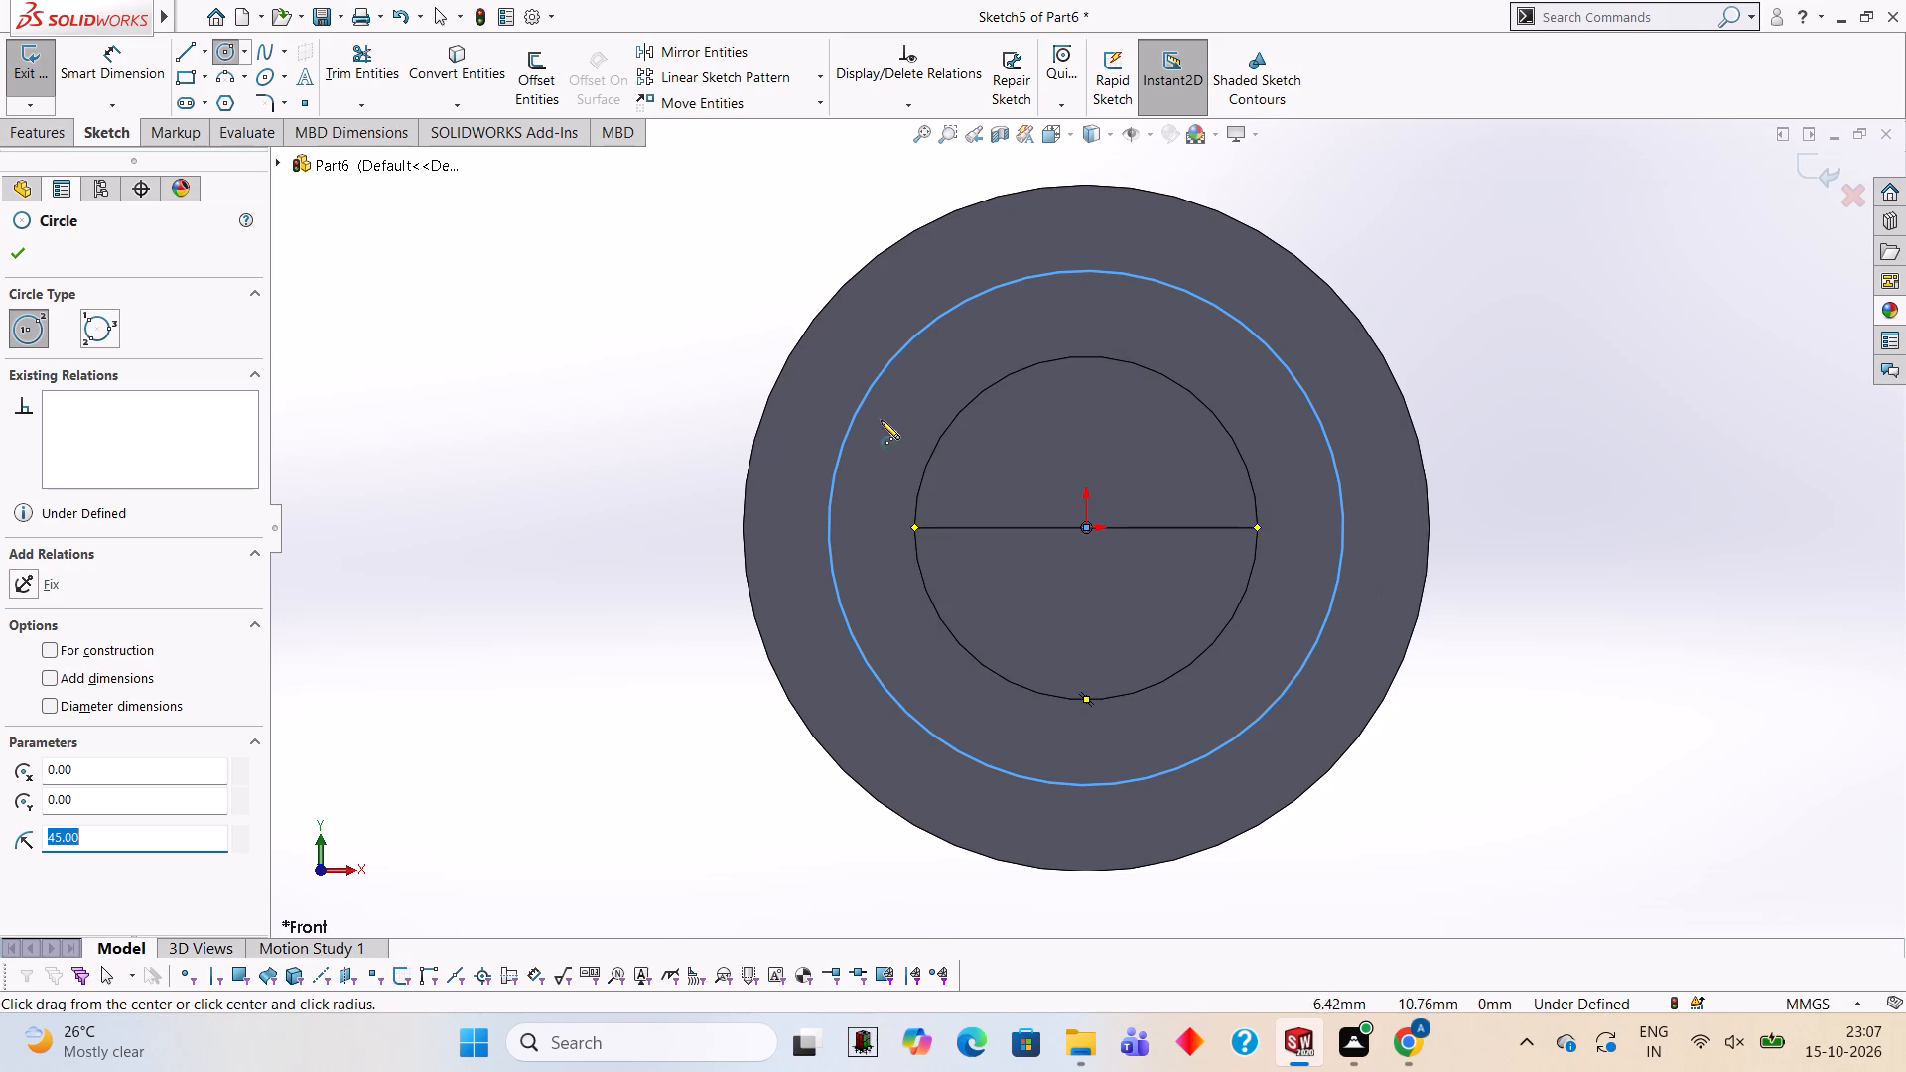
Draw four 5 mm radius circles centred on the four quadrant points of the 45 mm radius circle.
{"action": "left_click", "coordinate": [1342, 527]}
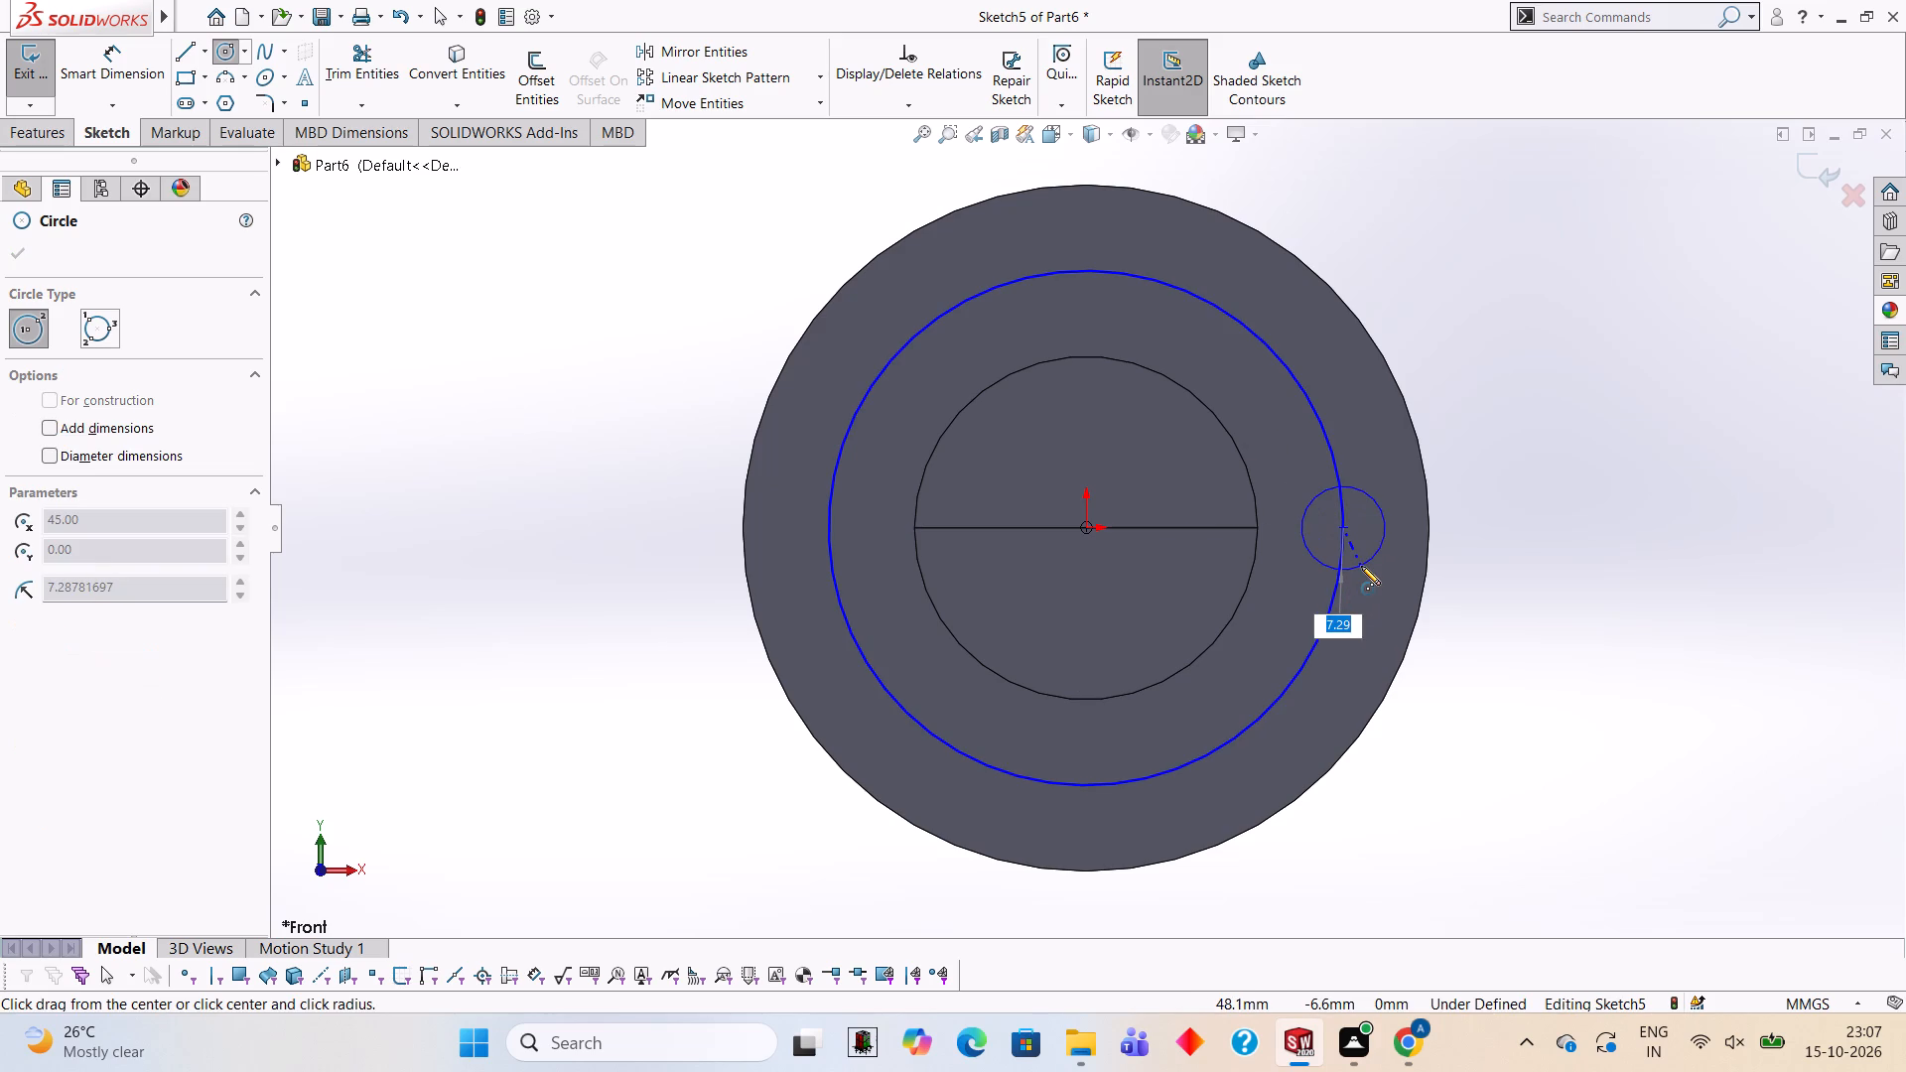
{"action": "key", "text": "5"}
{"action": "key", "text": "Return"}
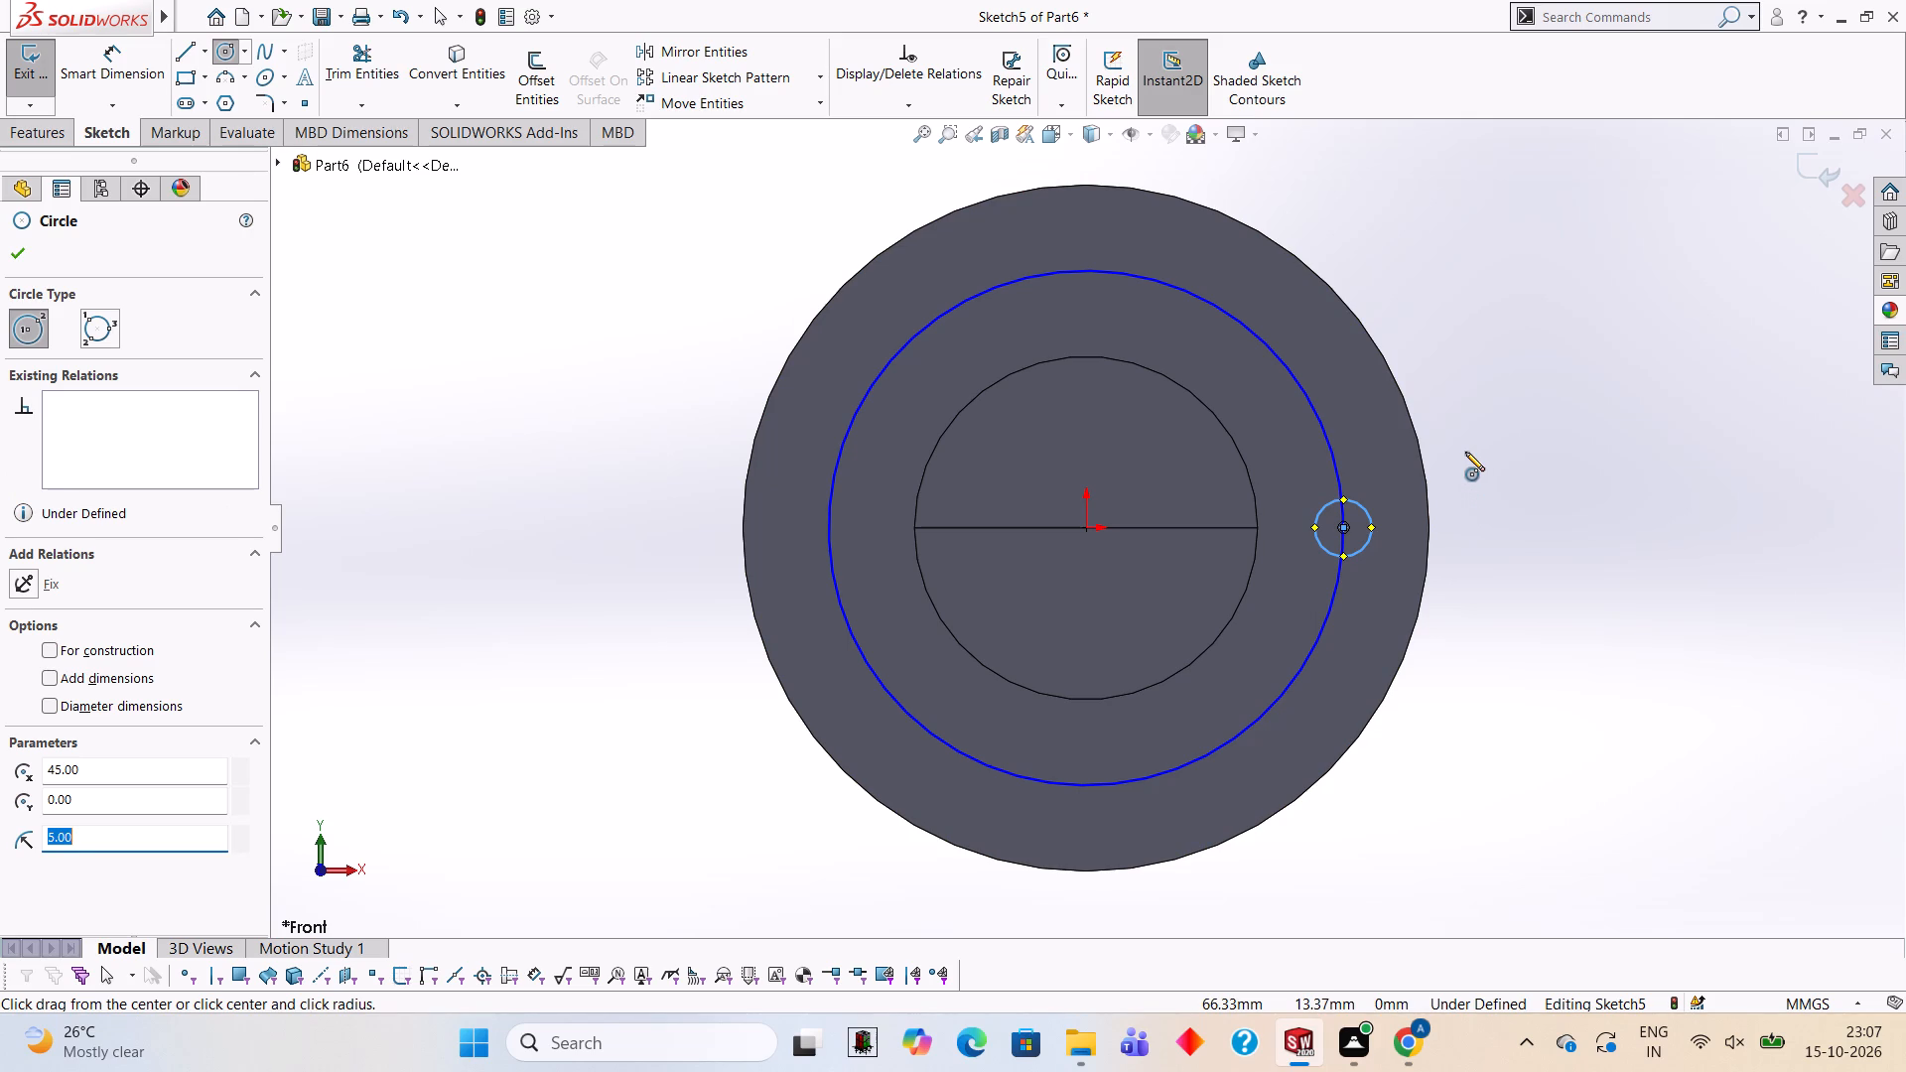
{"action": "left_click", "coordinate": [1087, 269]}
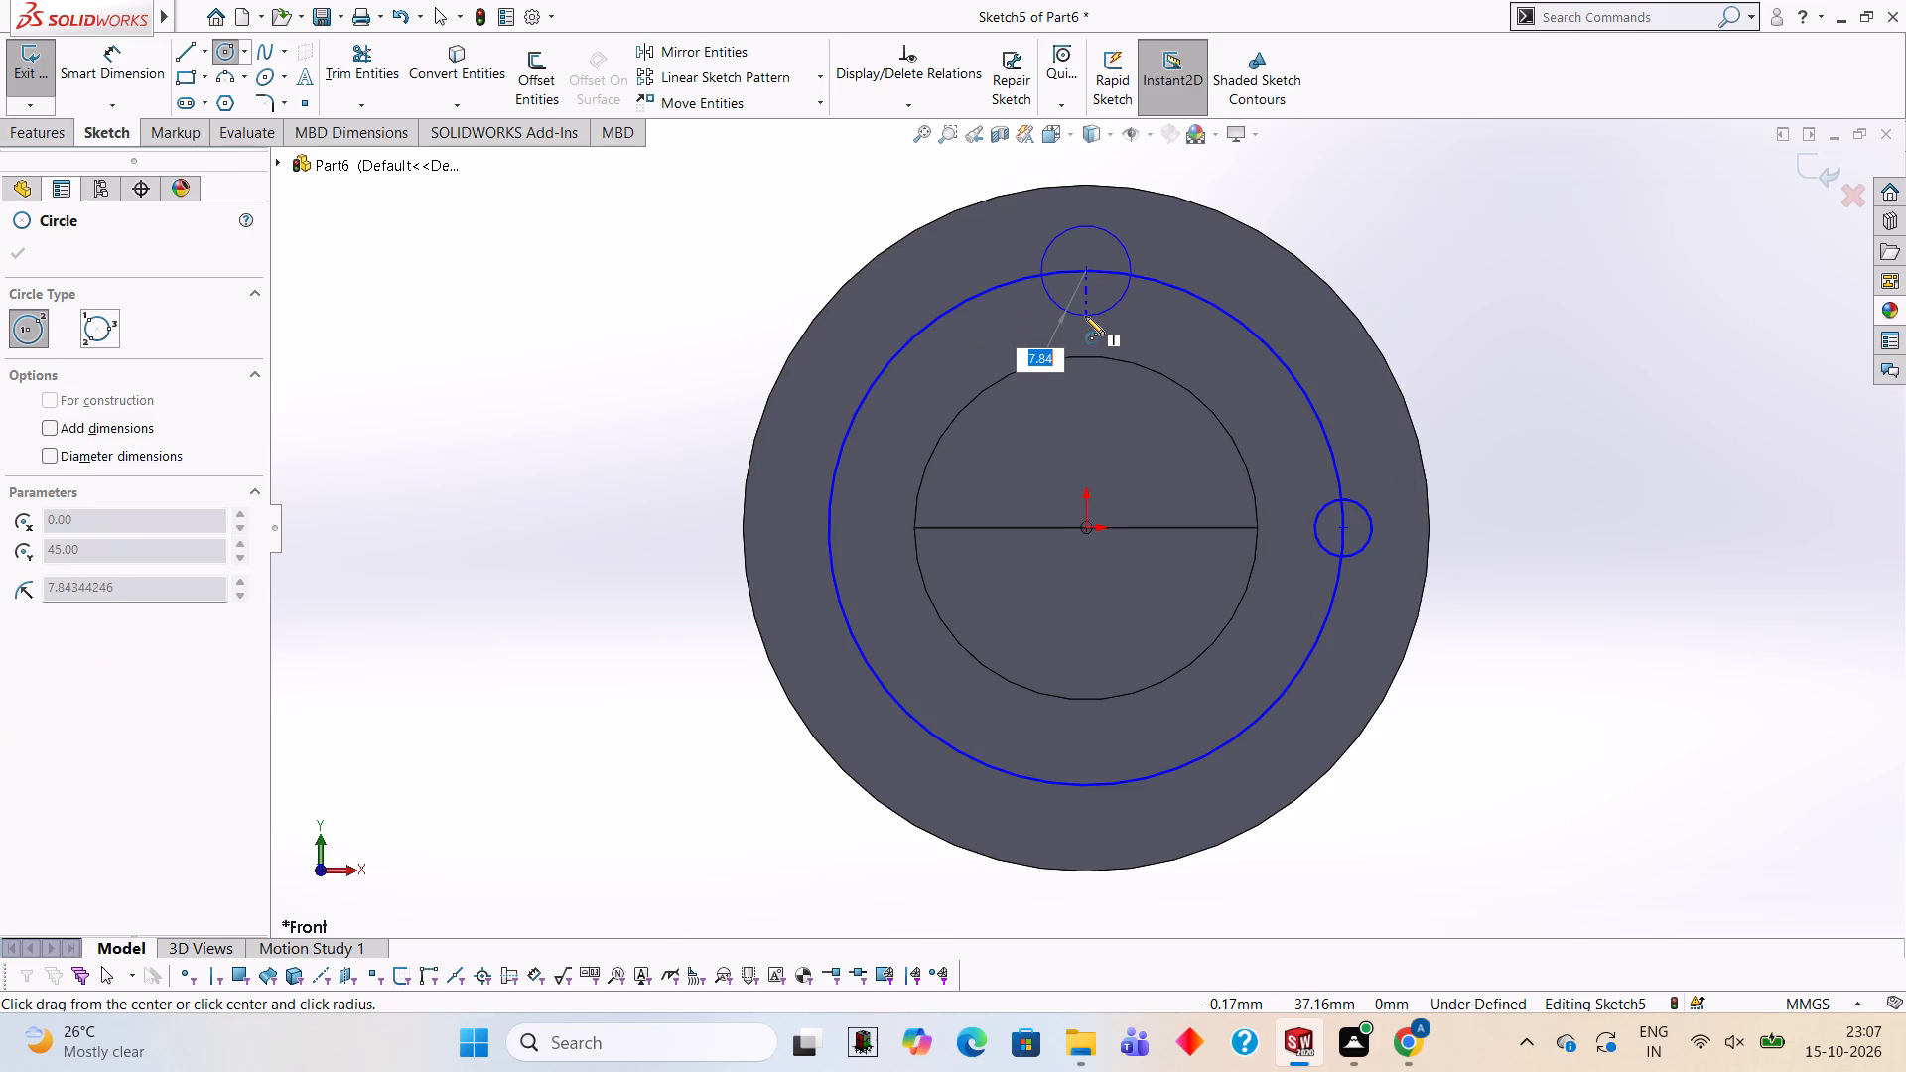
{"action": "key", "text": "5"}
{"action": "key", "text": "Return"}
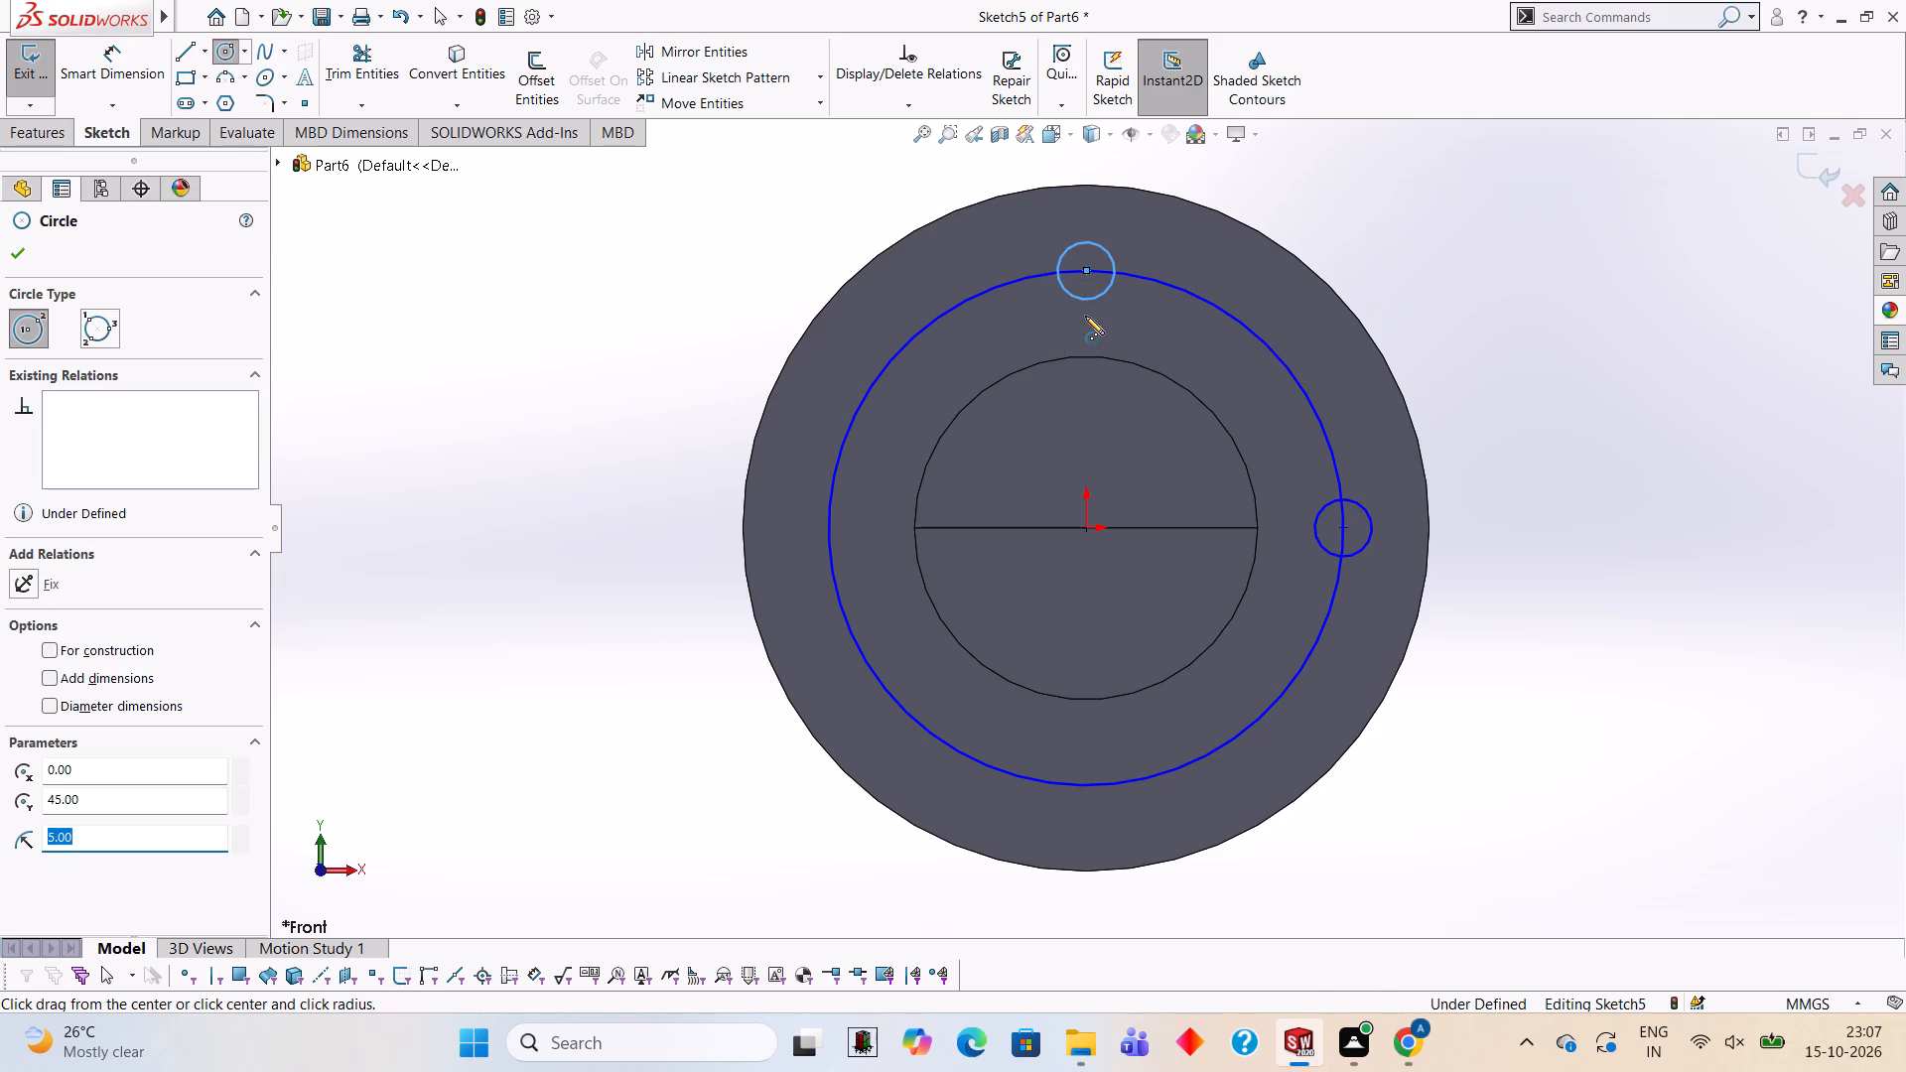
{"action": "left_click", "coordinate": [826, 527]}
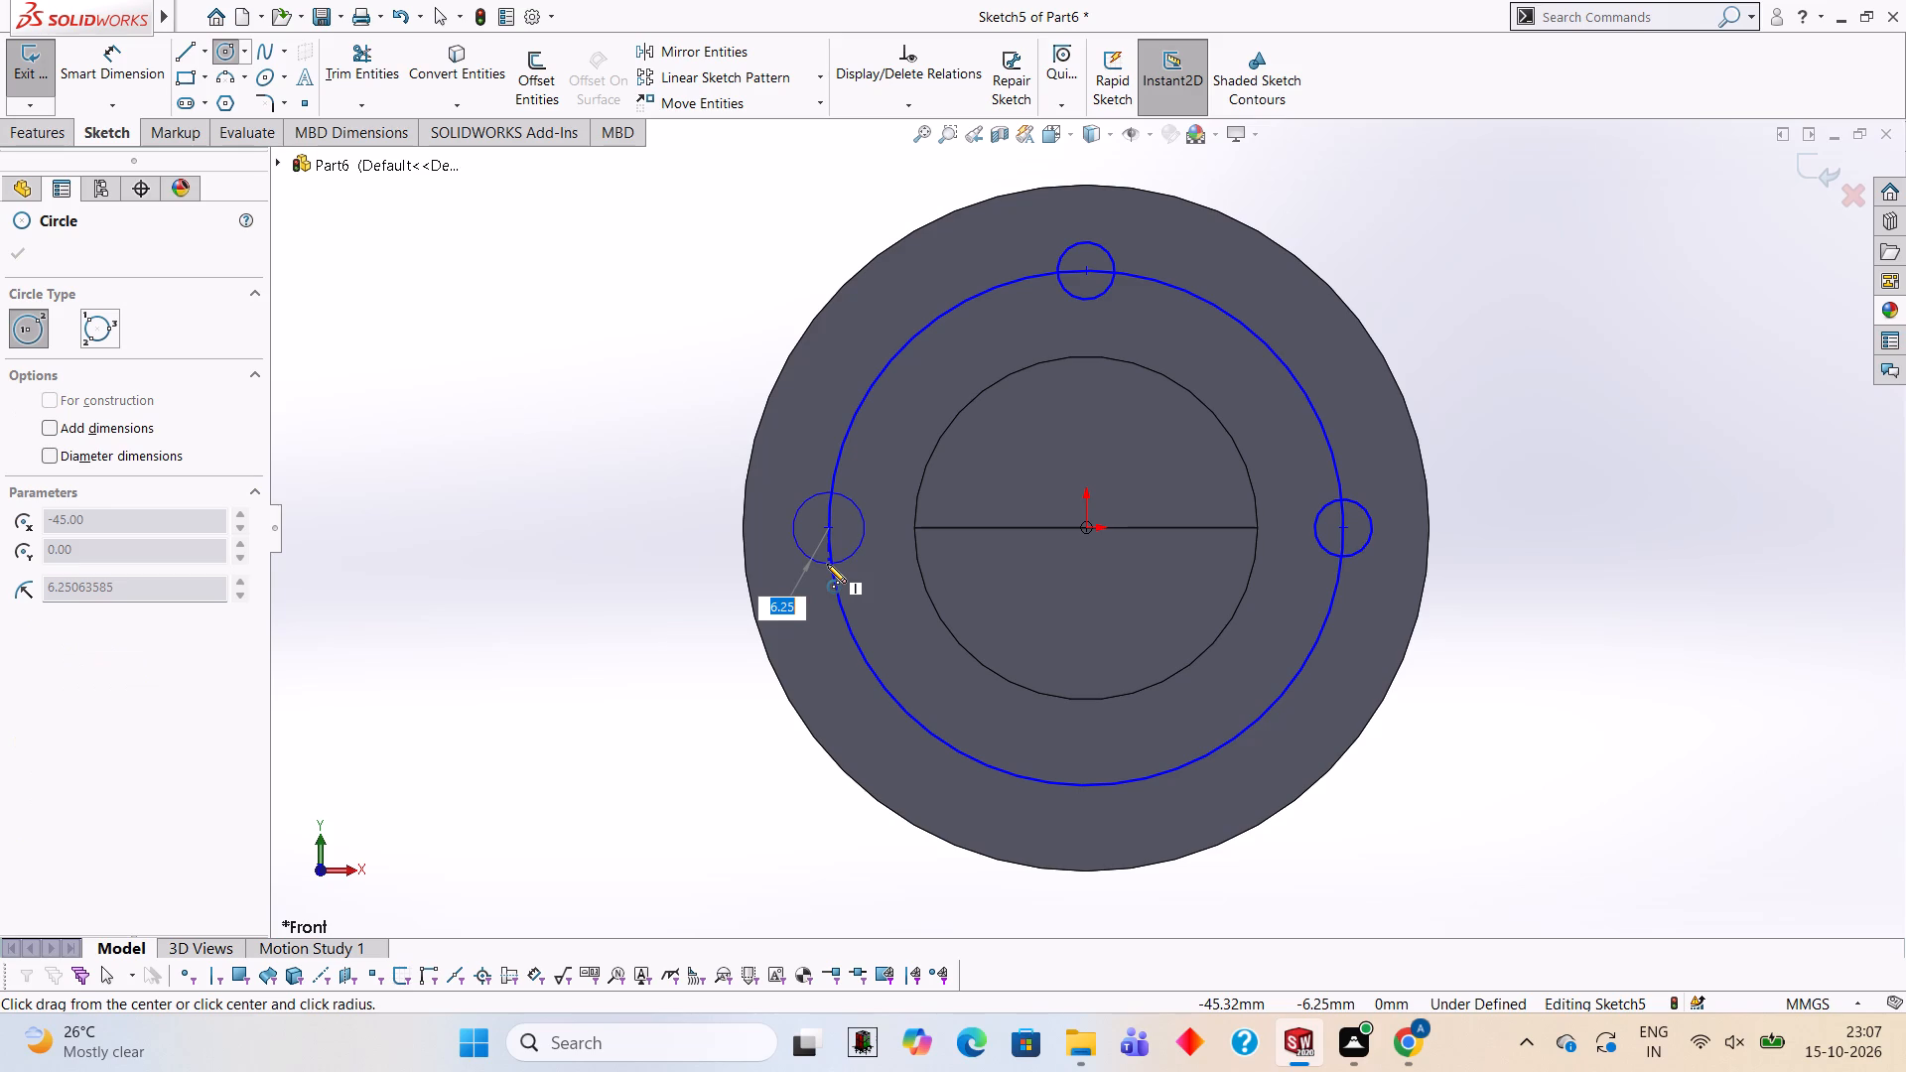
{"action": "key", "text": "5"}
{"action": "key", "text": "Return"}
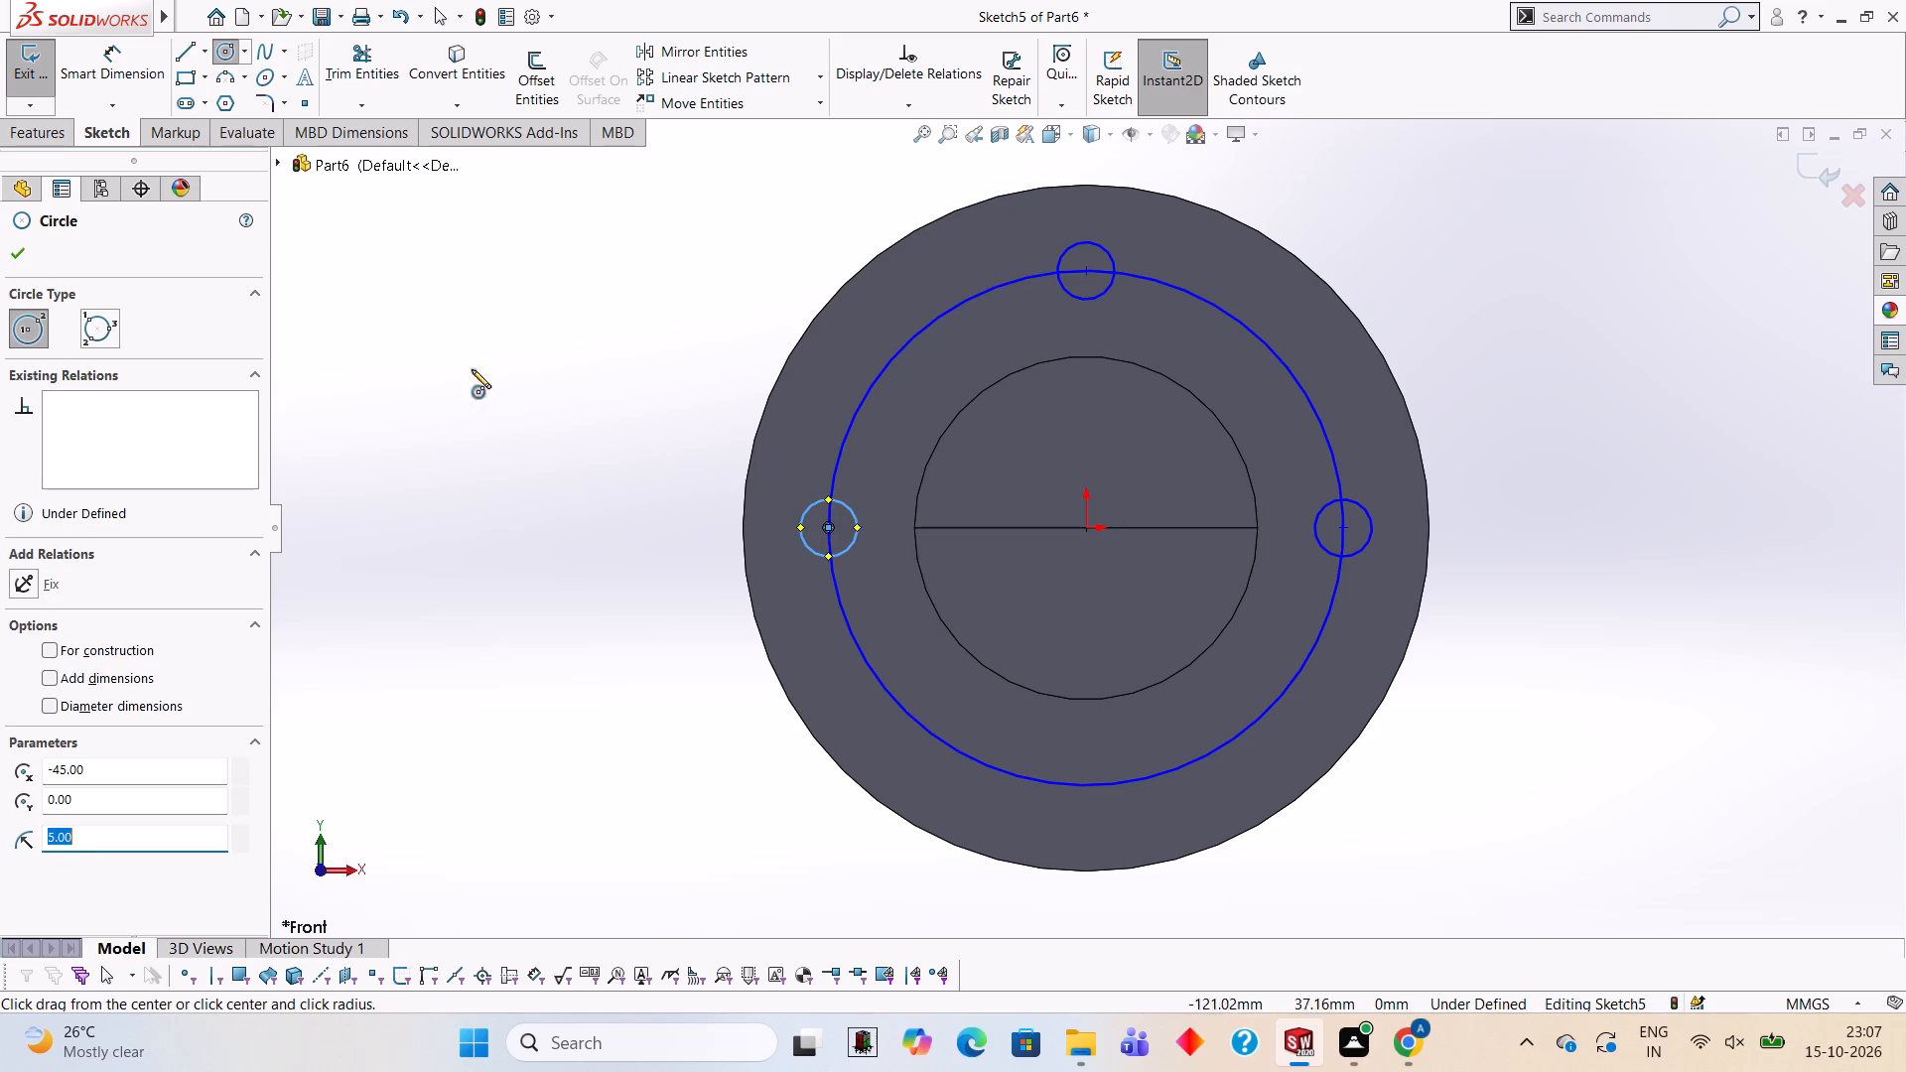
{"action": "left_click", "coordinate": [1086, 788]}
{"action": "key", "text": "5"}
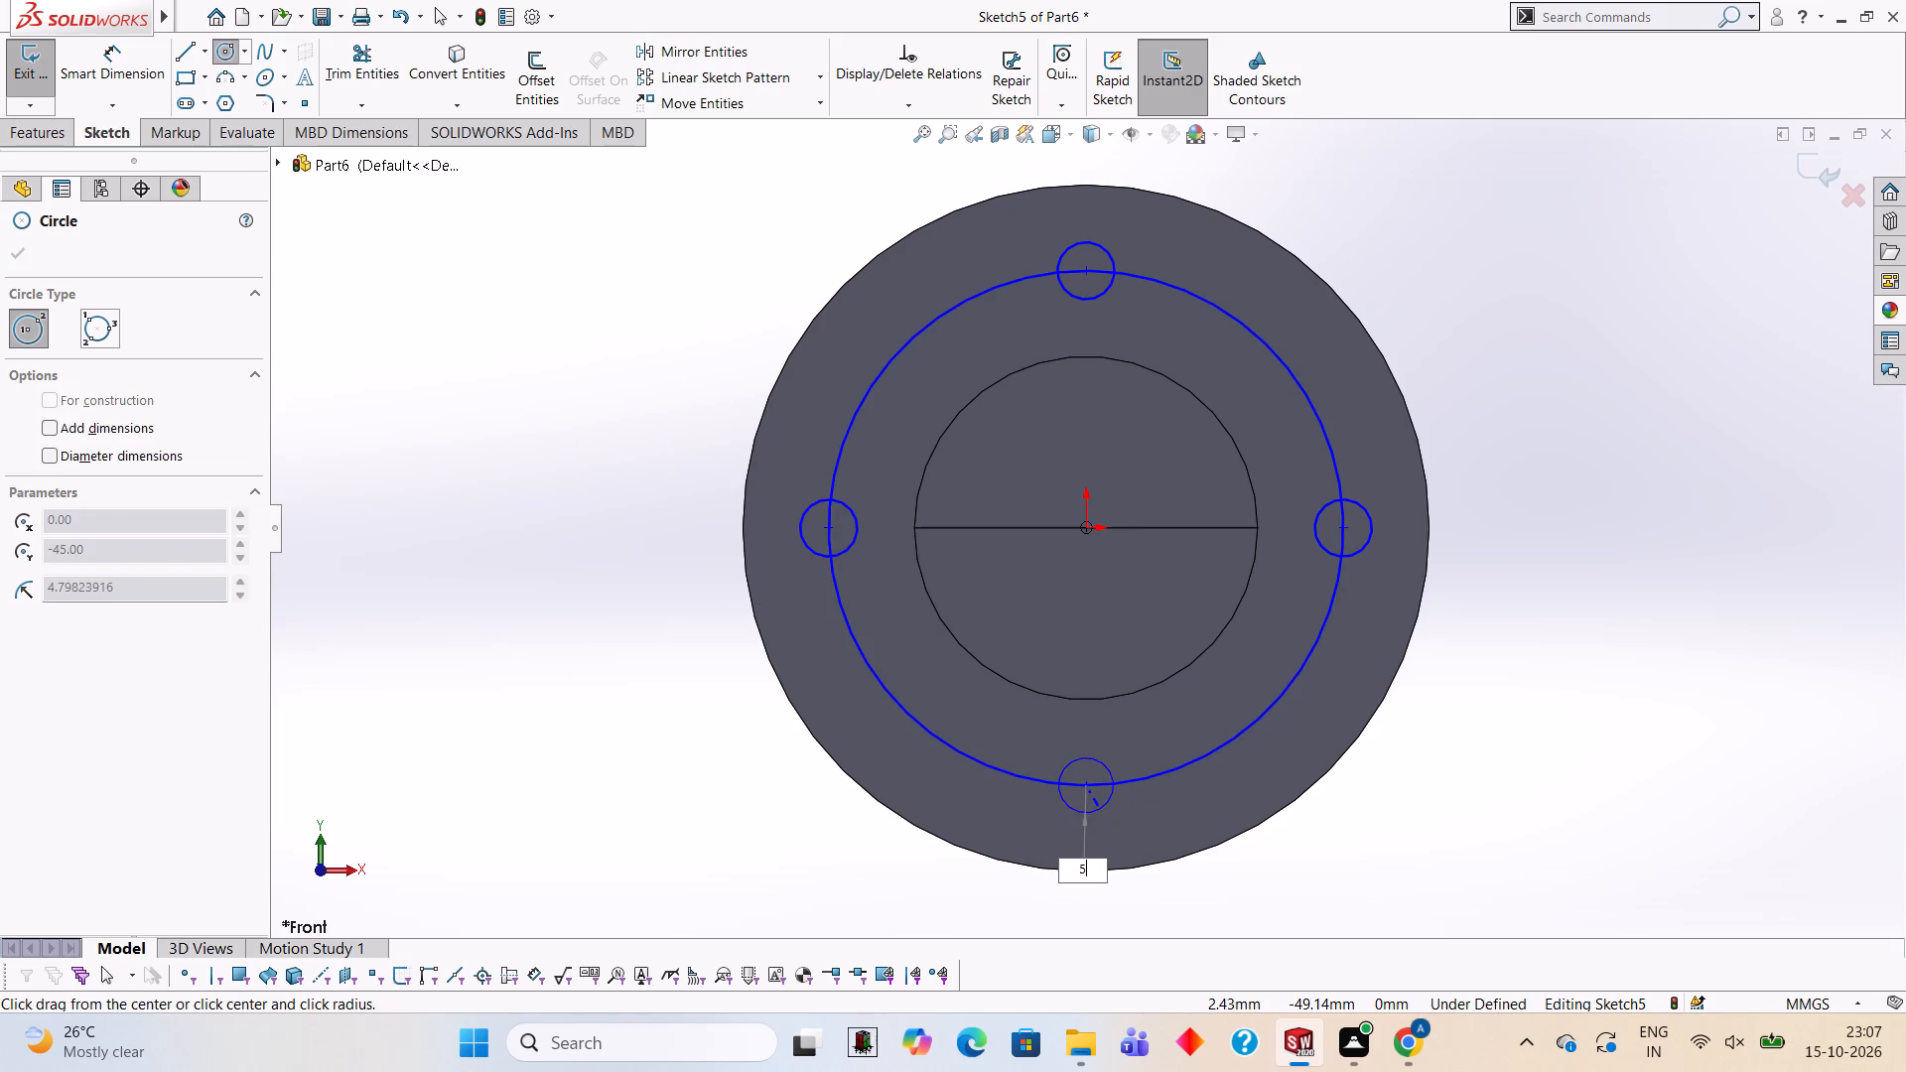
{"action": "key", "text": "Return"}
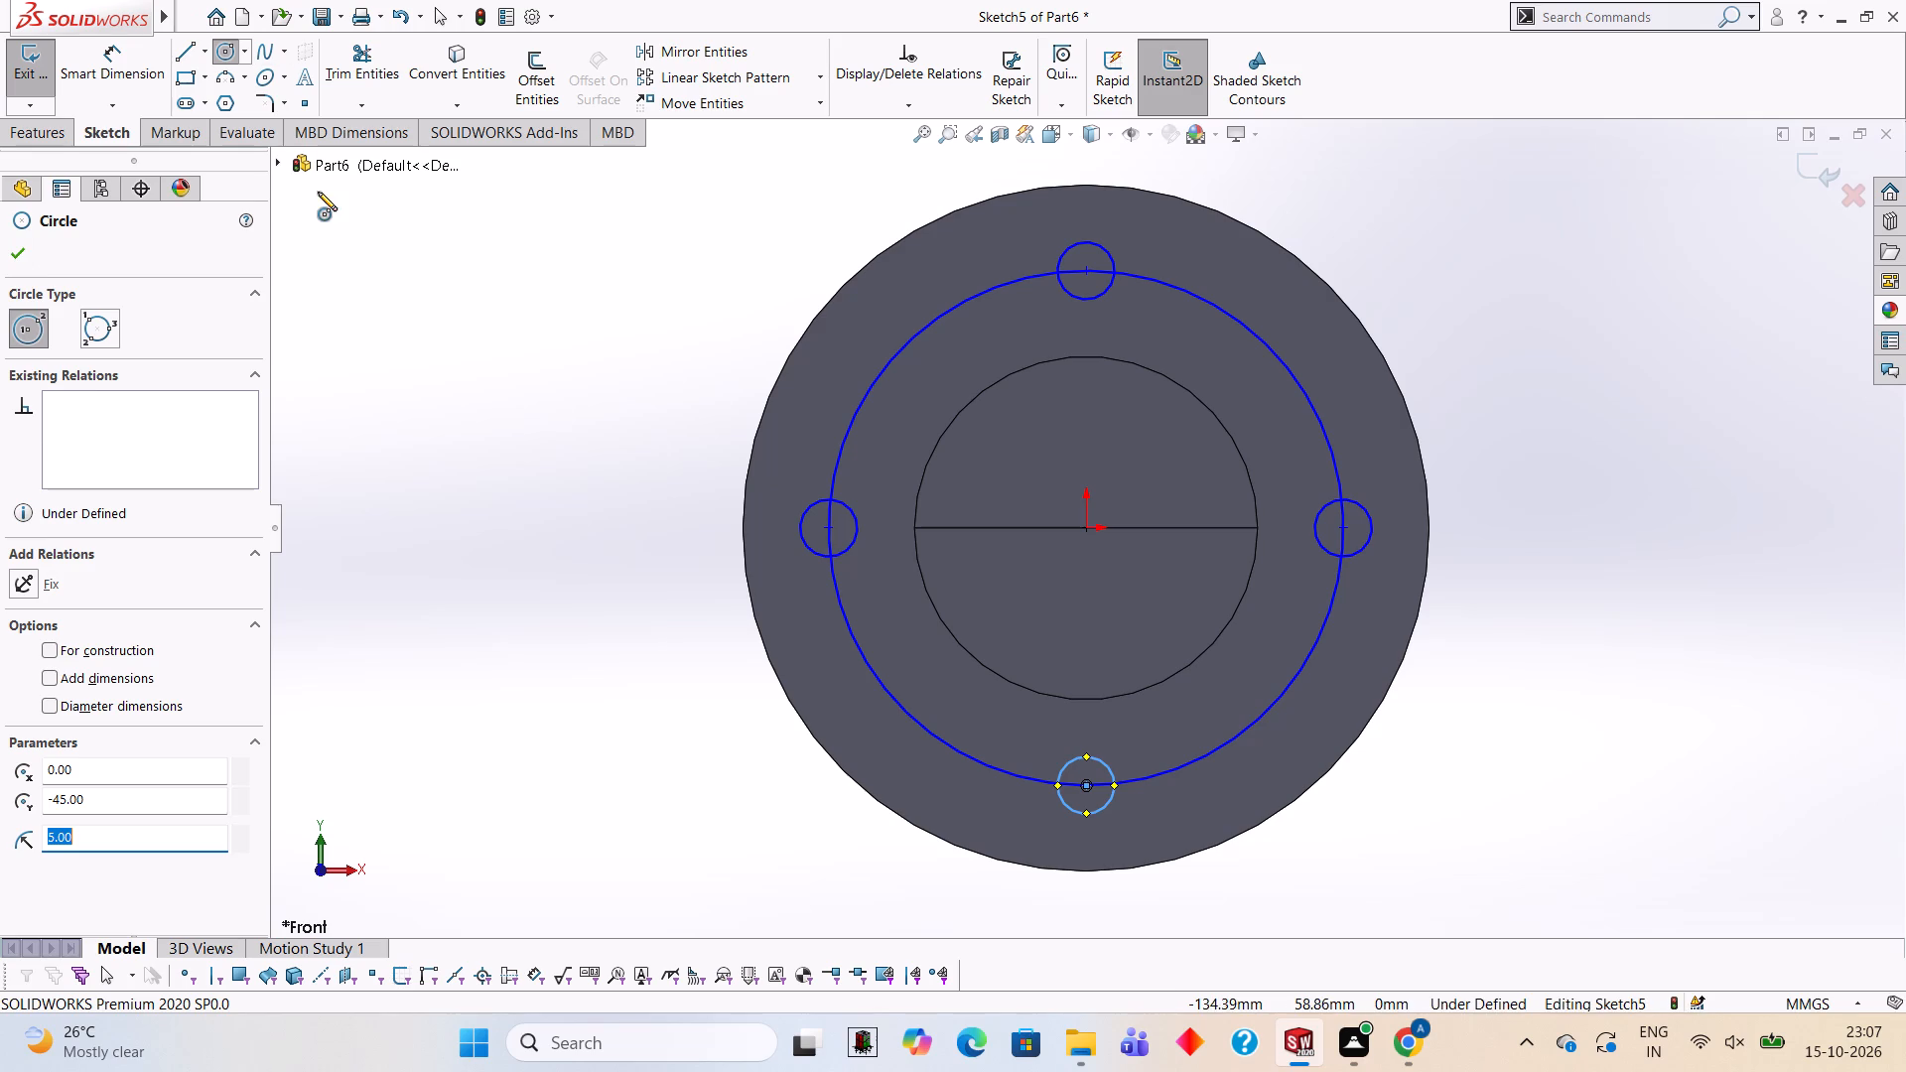
{"action": "key", "text": "Escape"}
Trim away every segment of the 45 mm radius guide circle, keeping only the four small circles.
{"action": "left_click", "coordinate": [371, 69]}
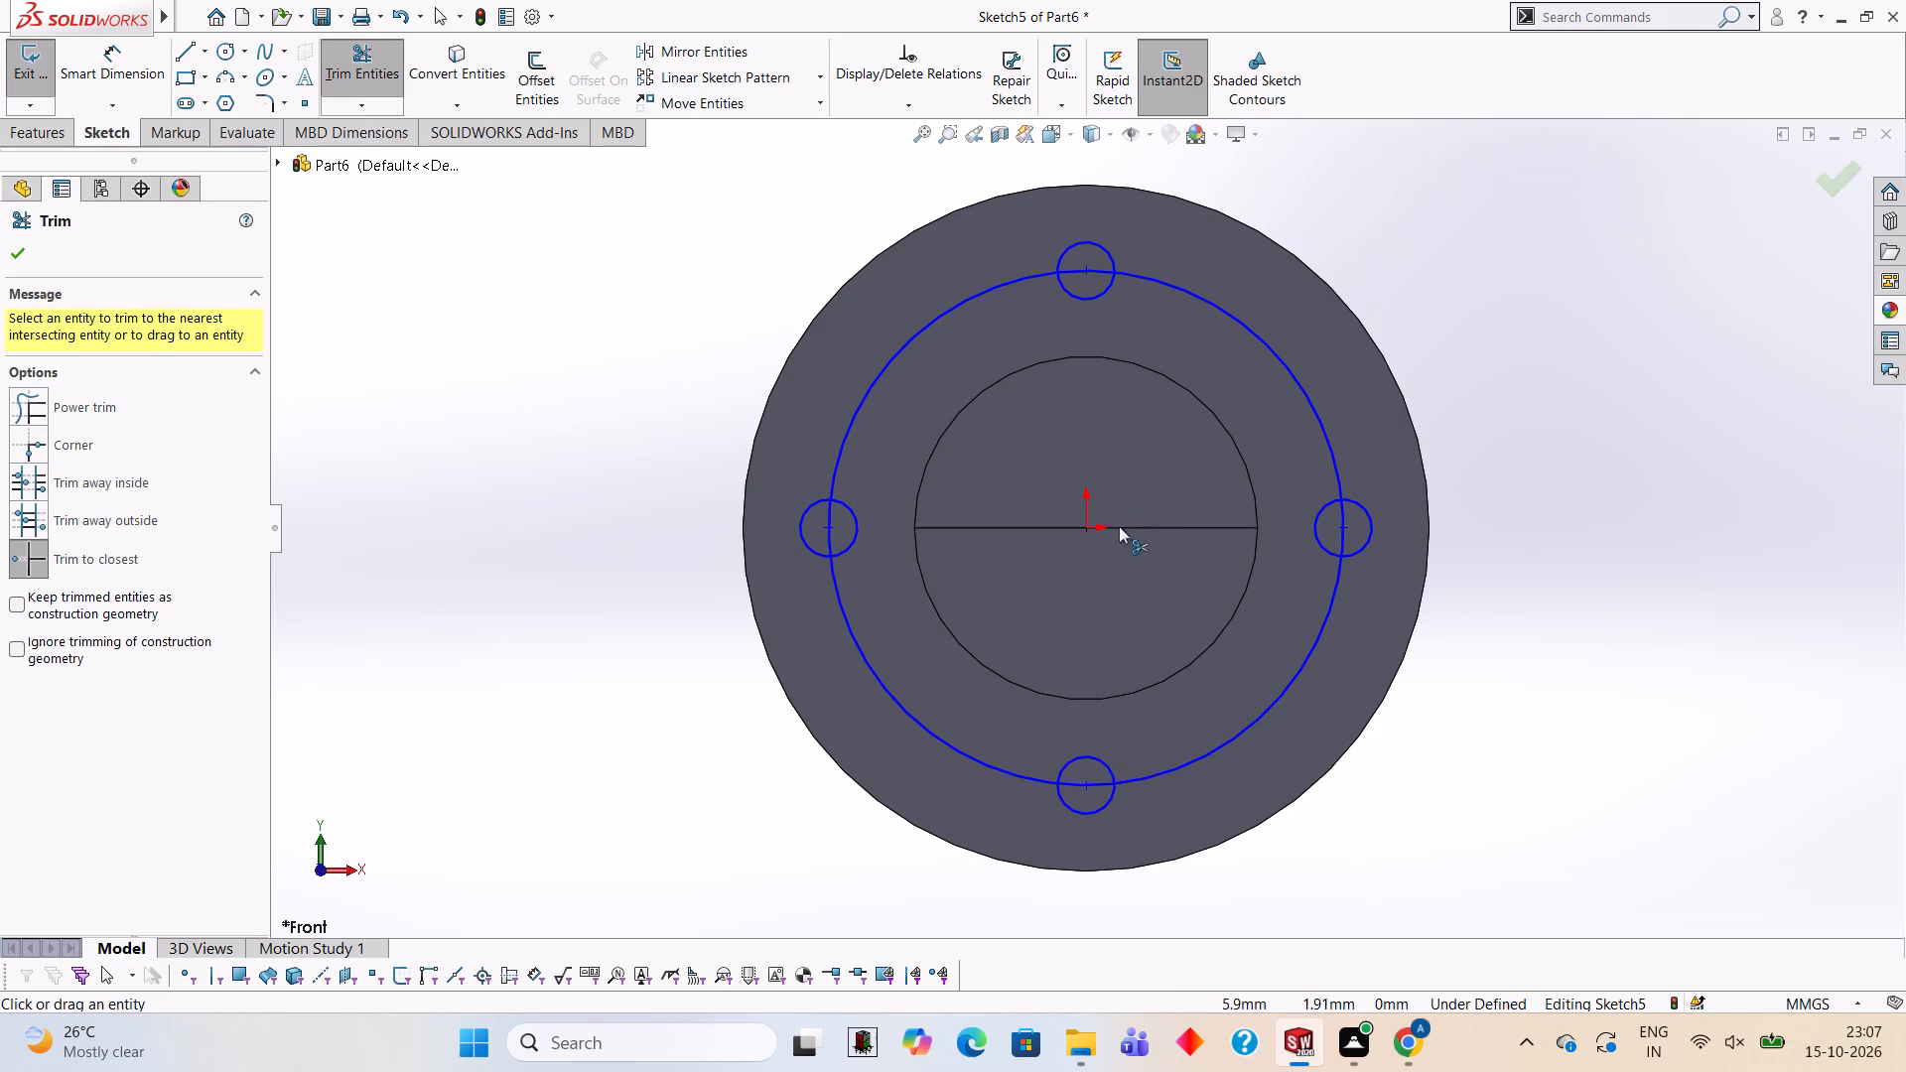
{"action": "left_click", "coordinate": [909, 344]}
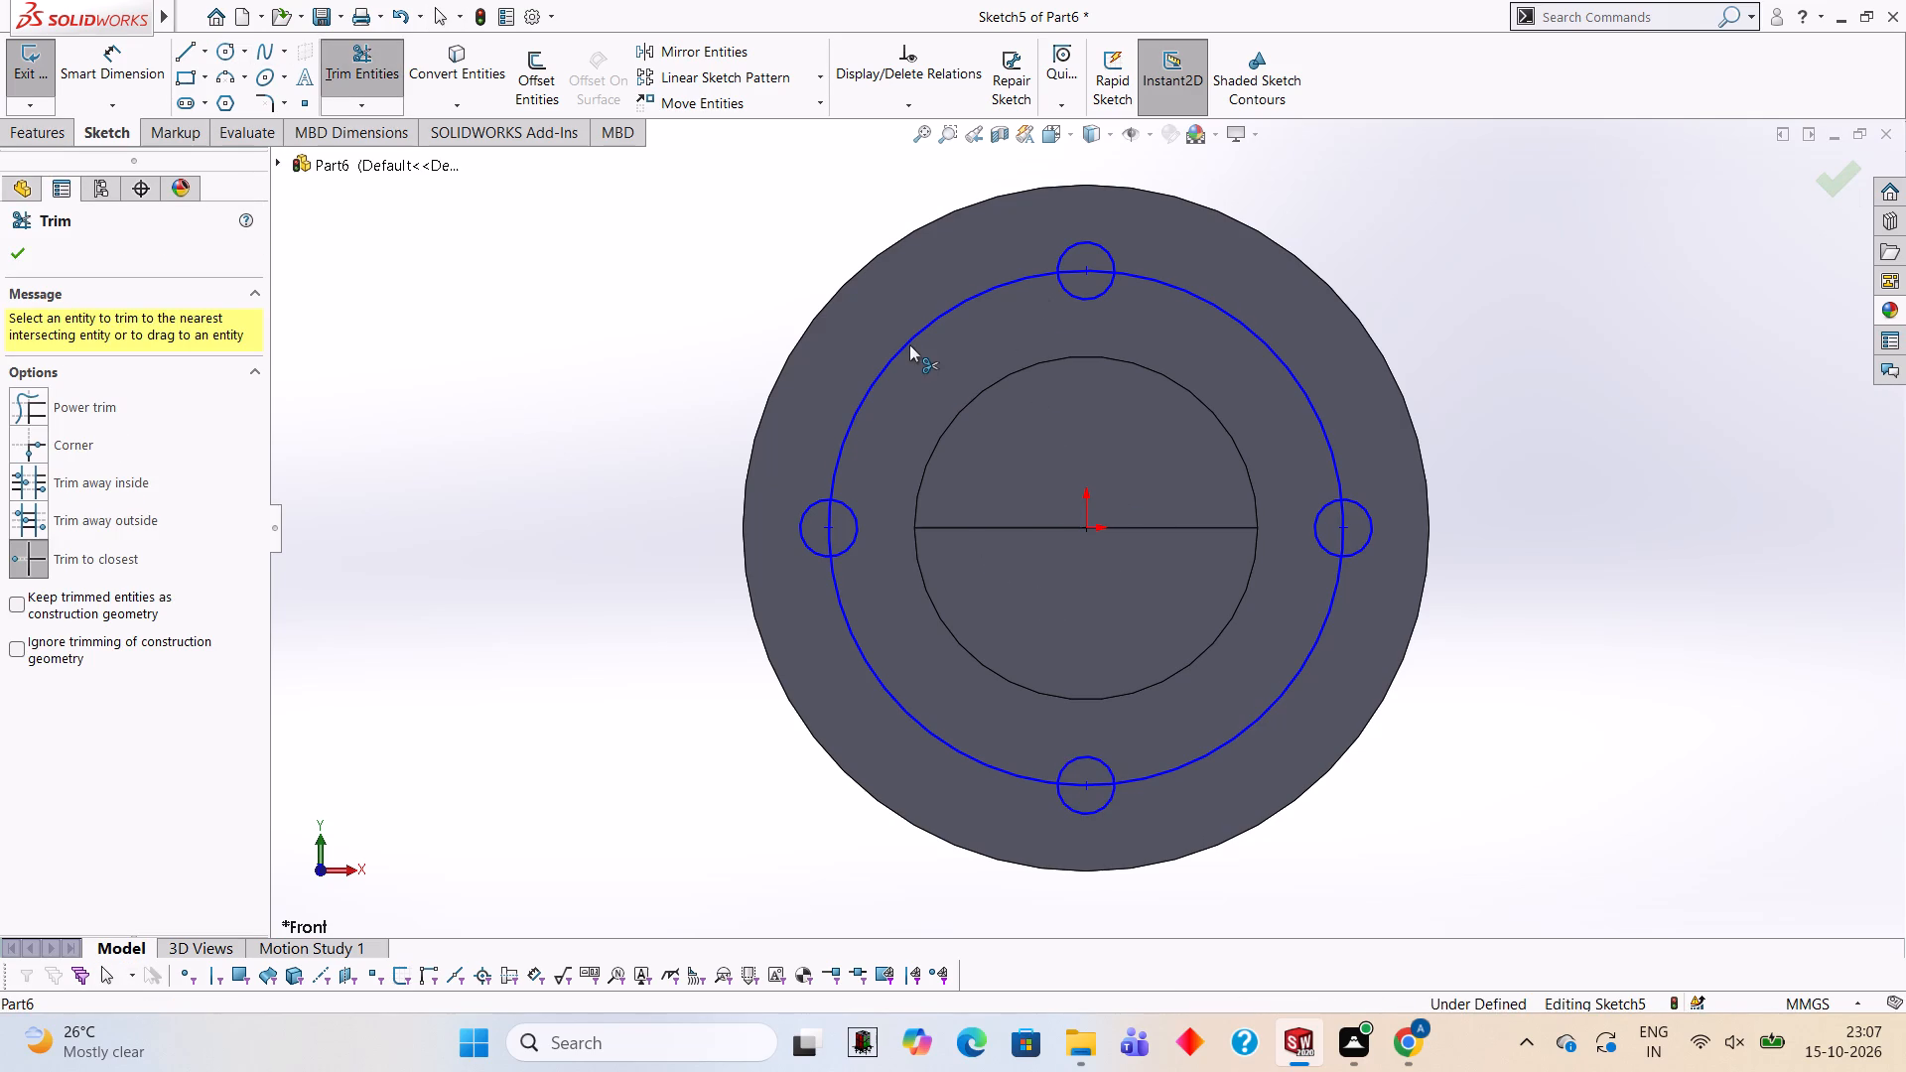
{"action": "left_click", "coordinate": [1178, 287]}
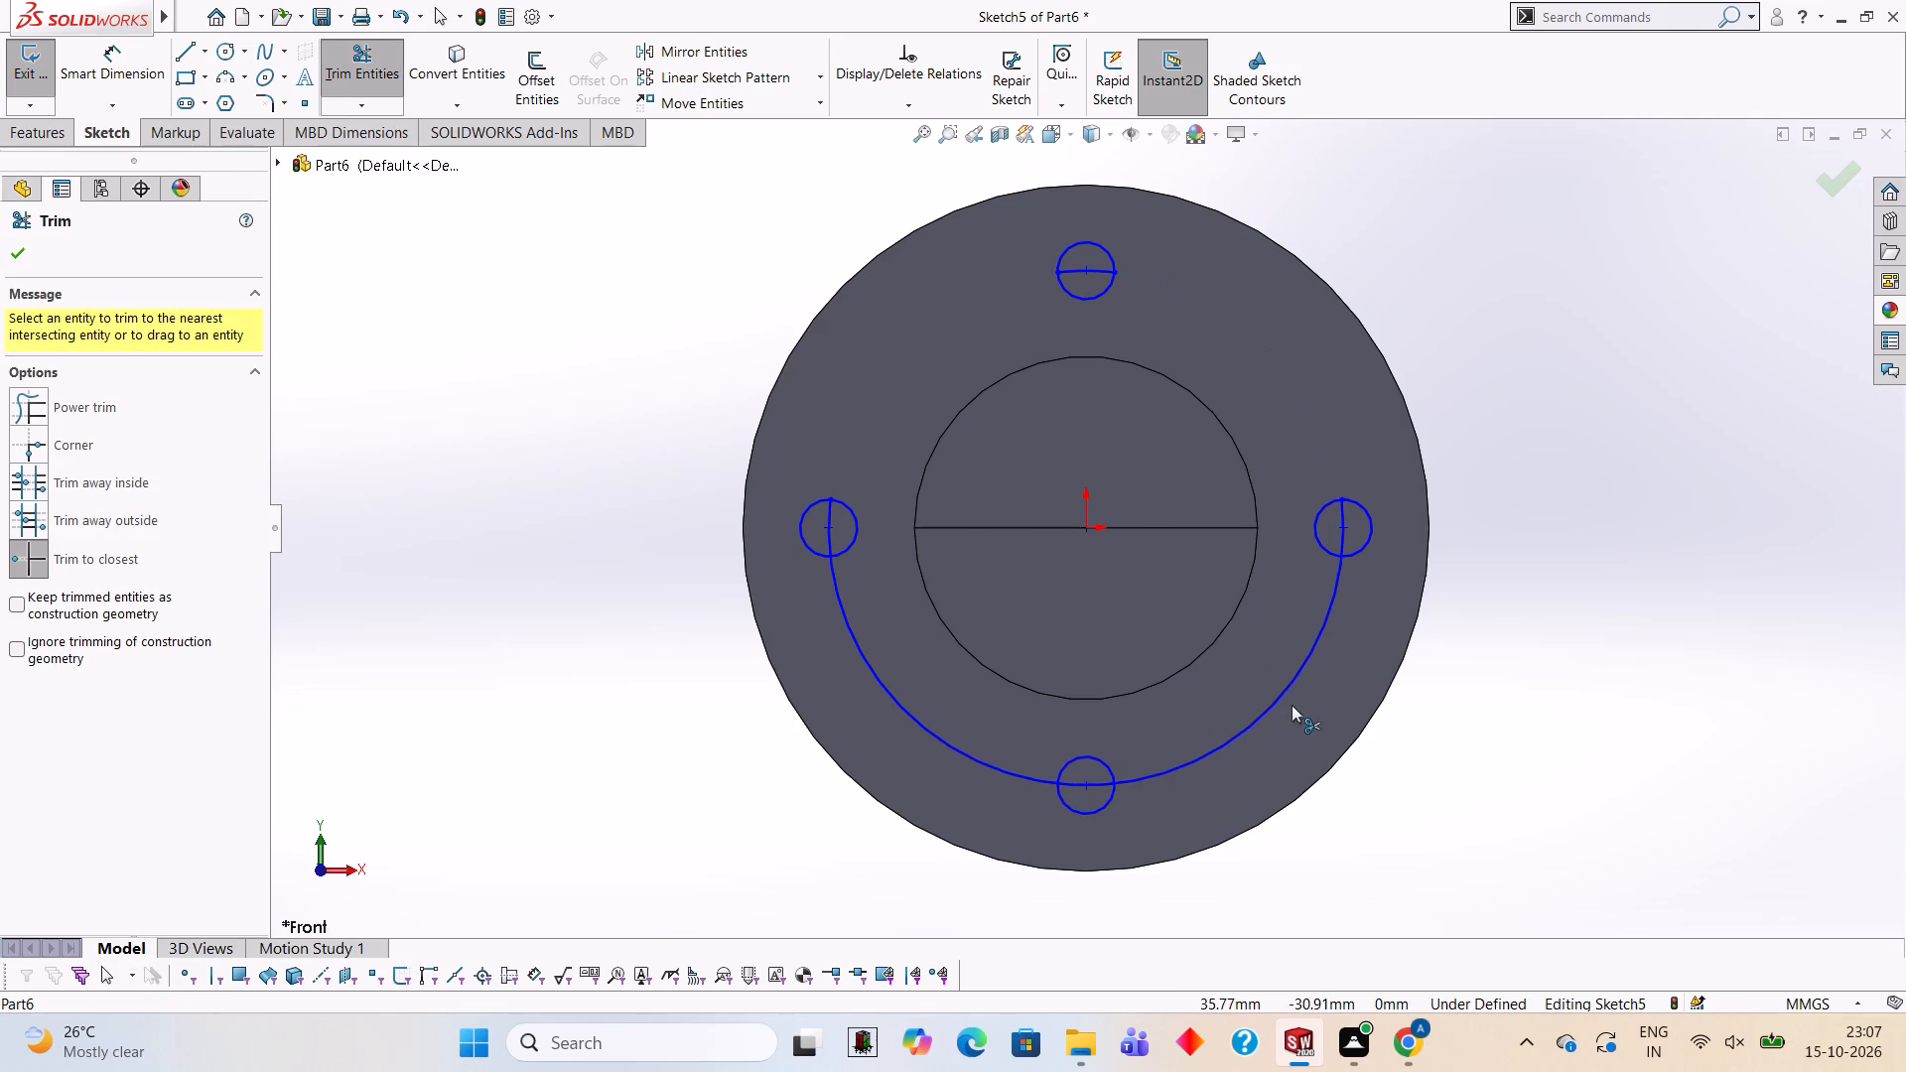
{"action": "left_click", "coordinate": [1282, 701]}
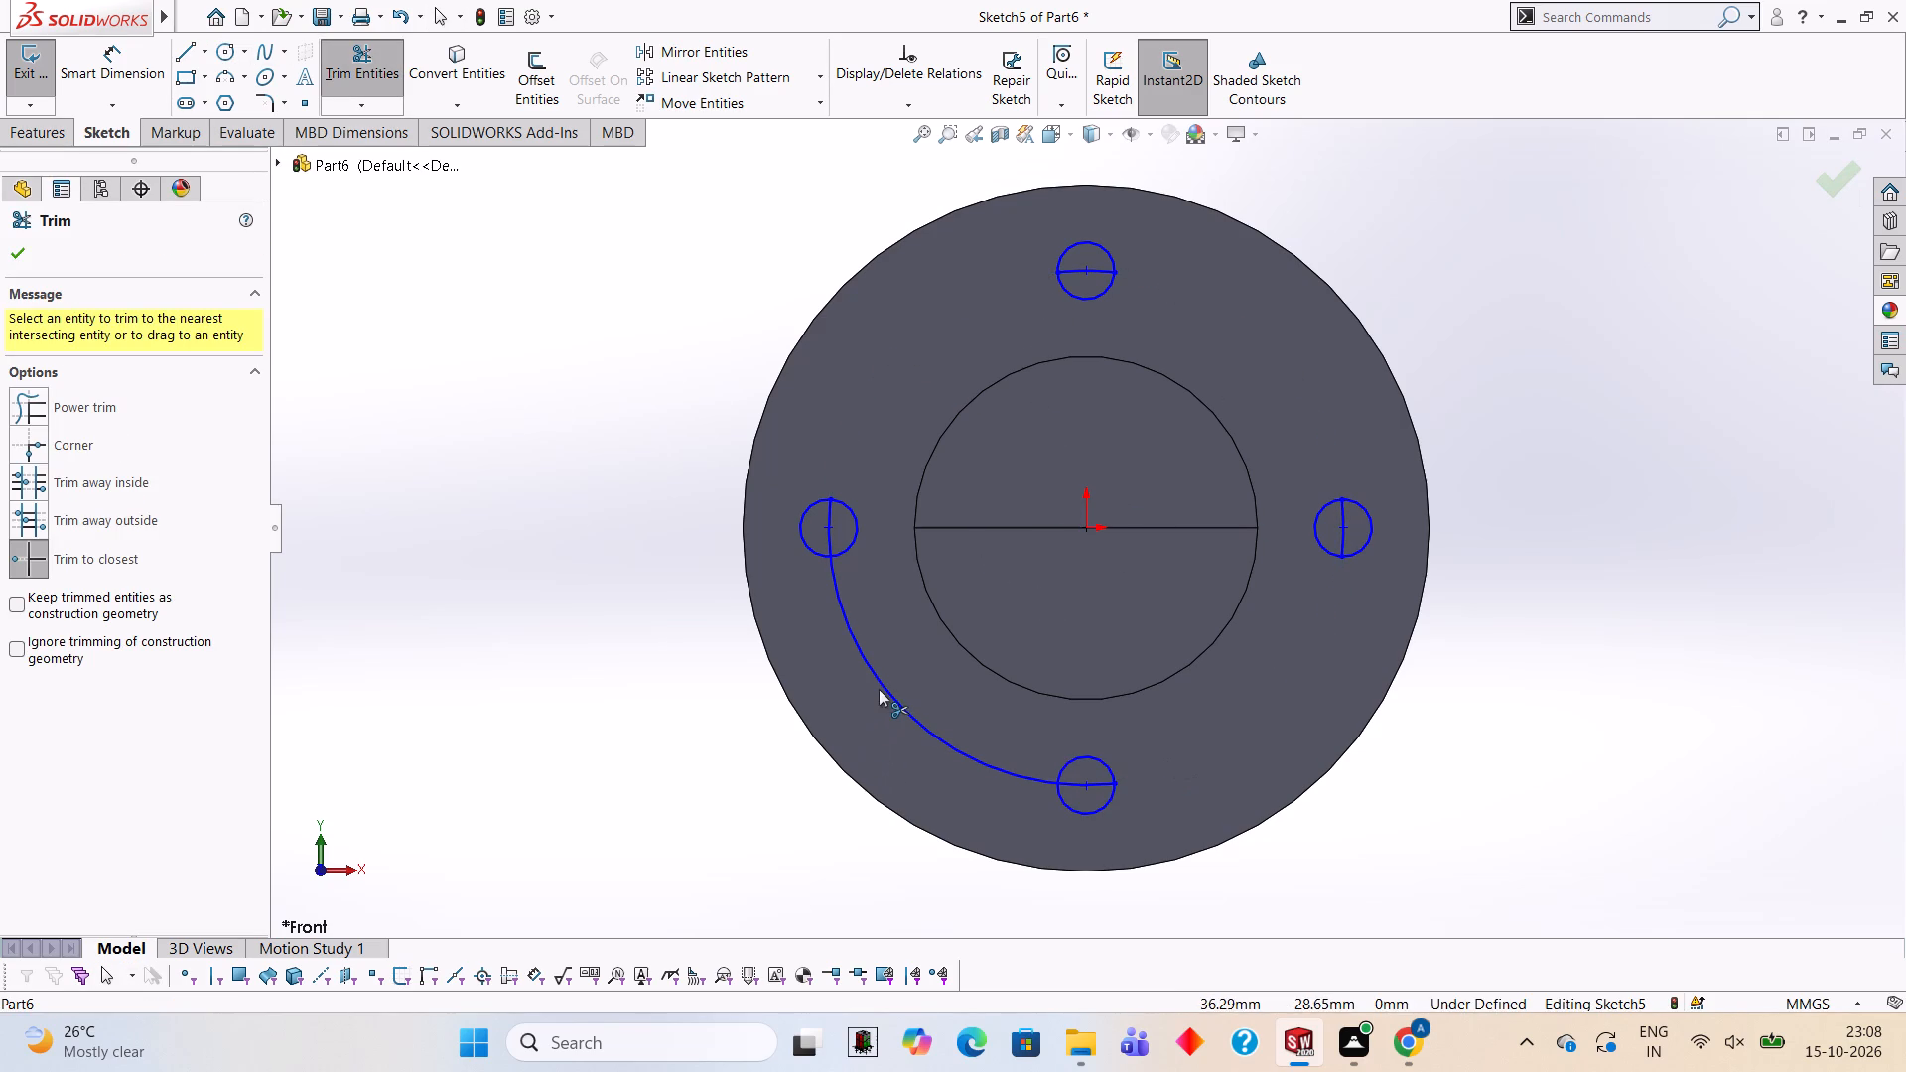
{"action": "left_click", "coordinate": [879, 689]}
{"action": "left_click", "coordinate": [827, 525]}
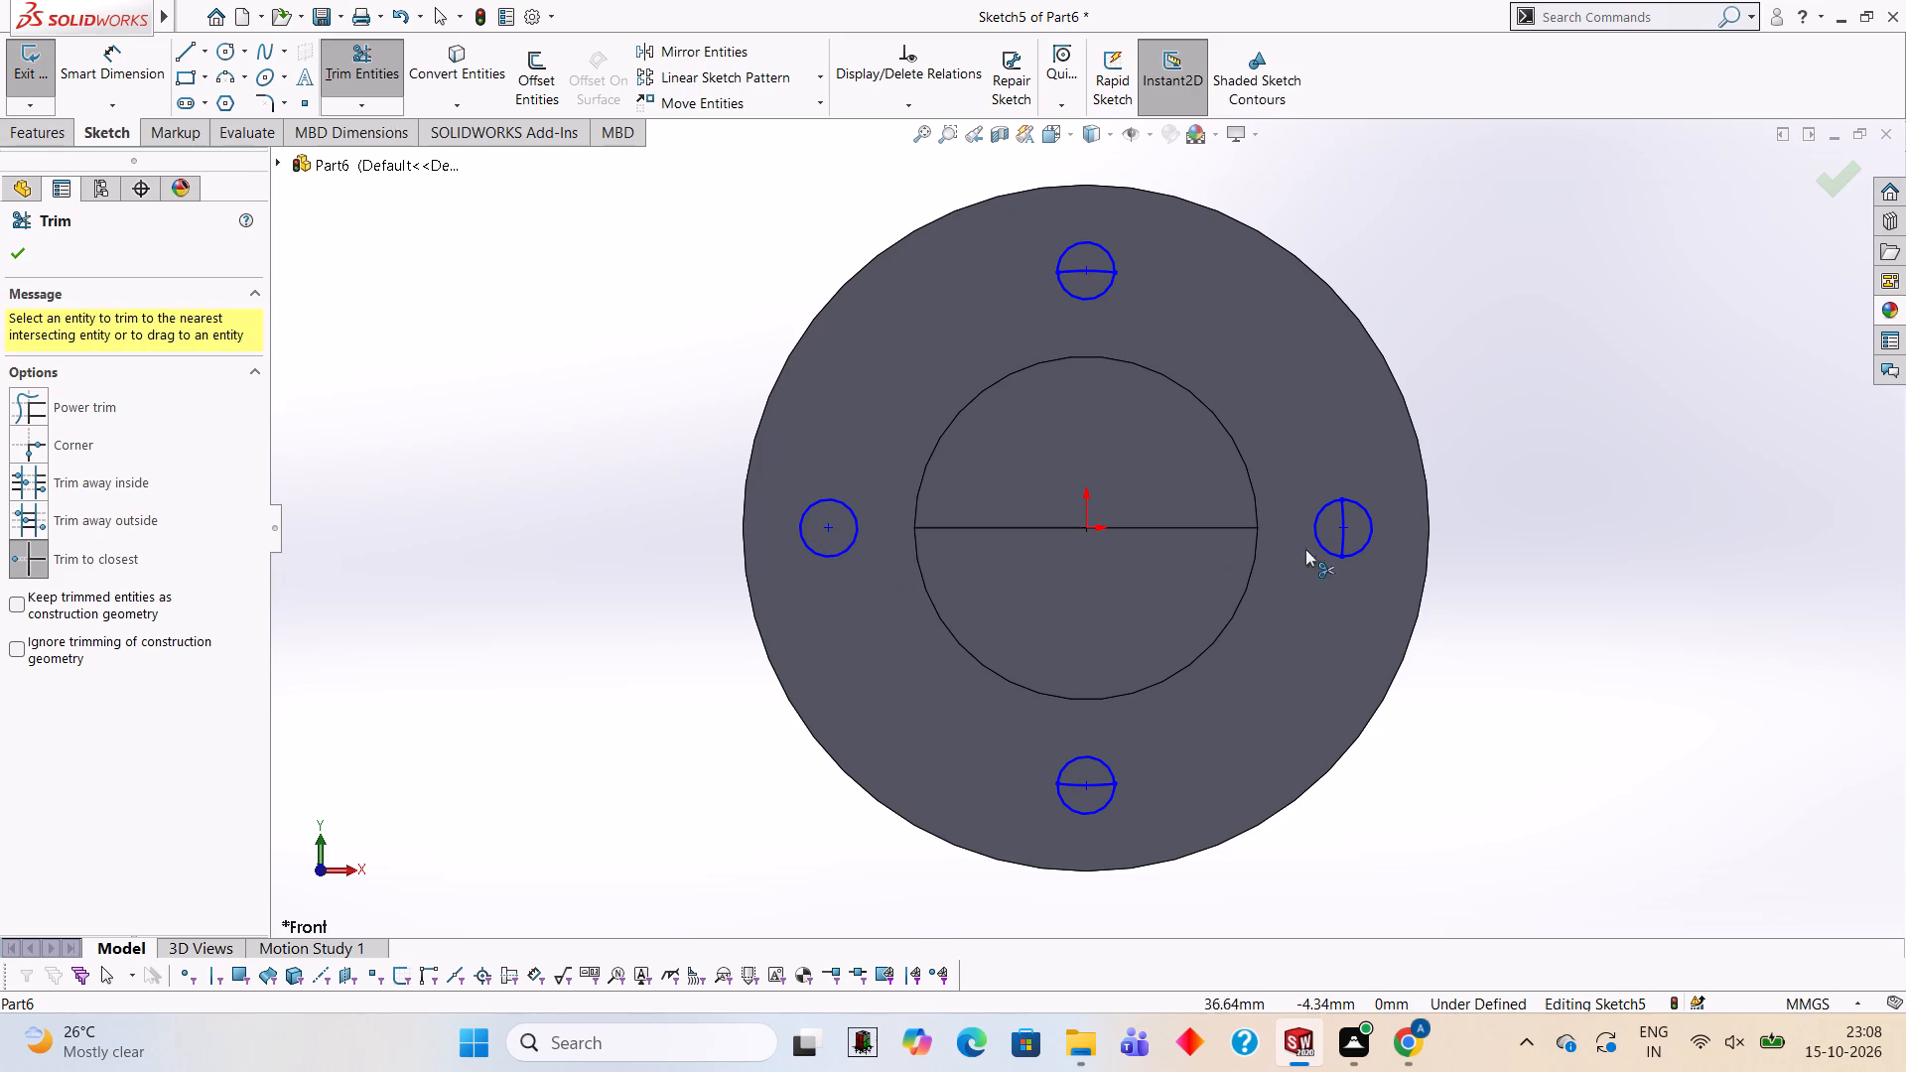
{"action": "left_click", "coordinate": [1341, 531]}
{"action": "left_click", "coordinate": [1099, 779]}
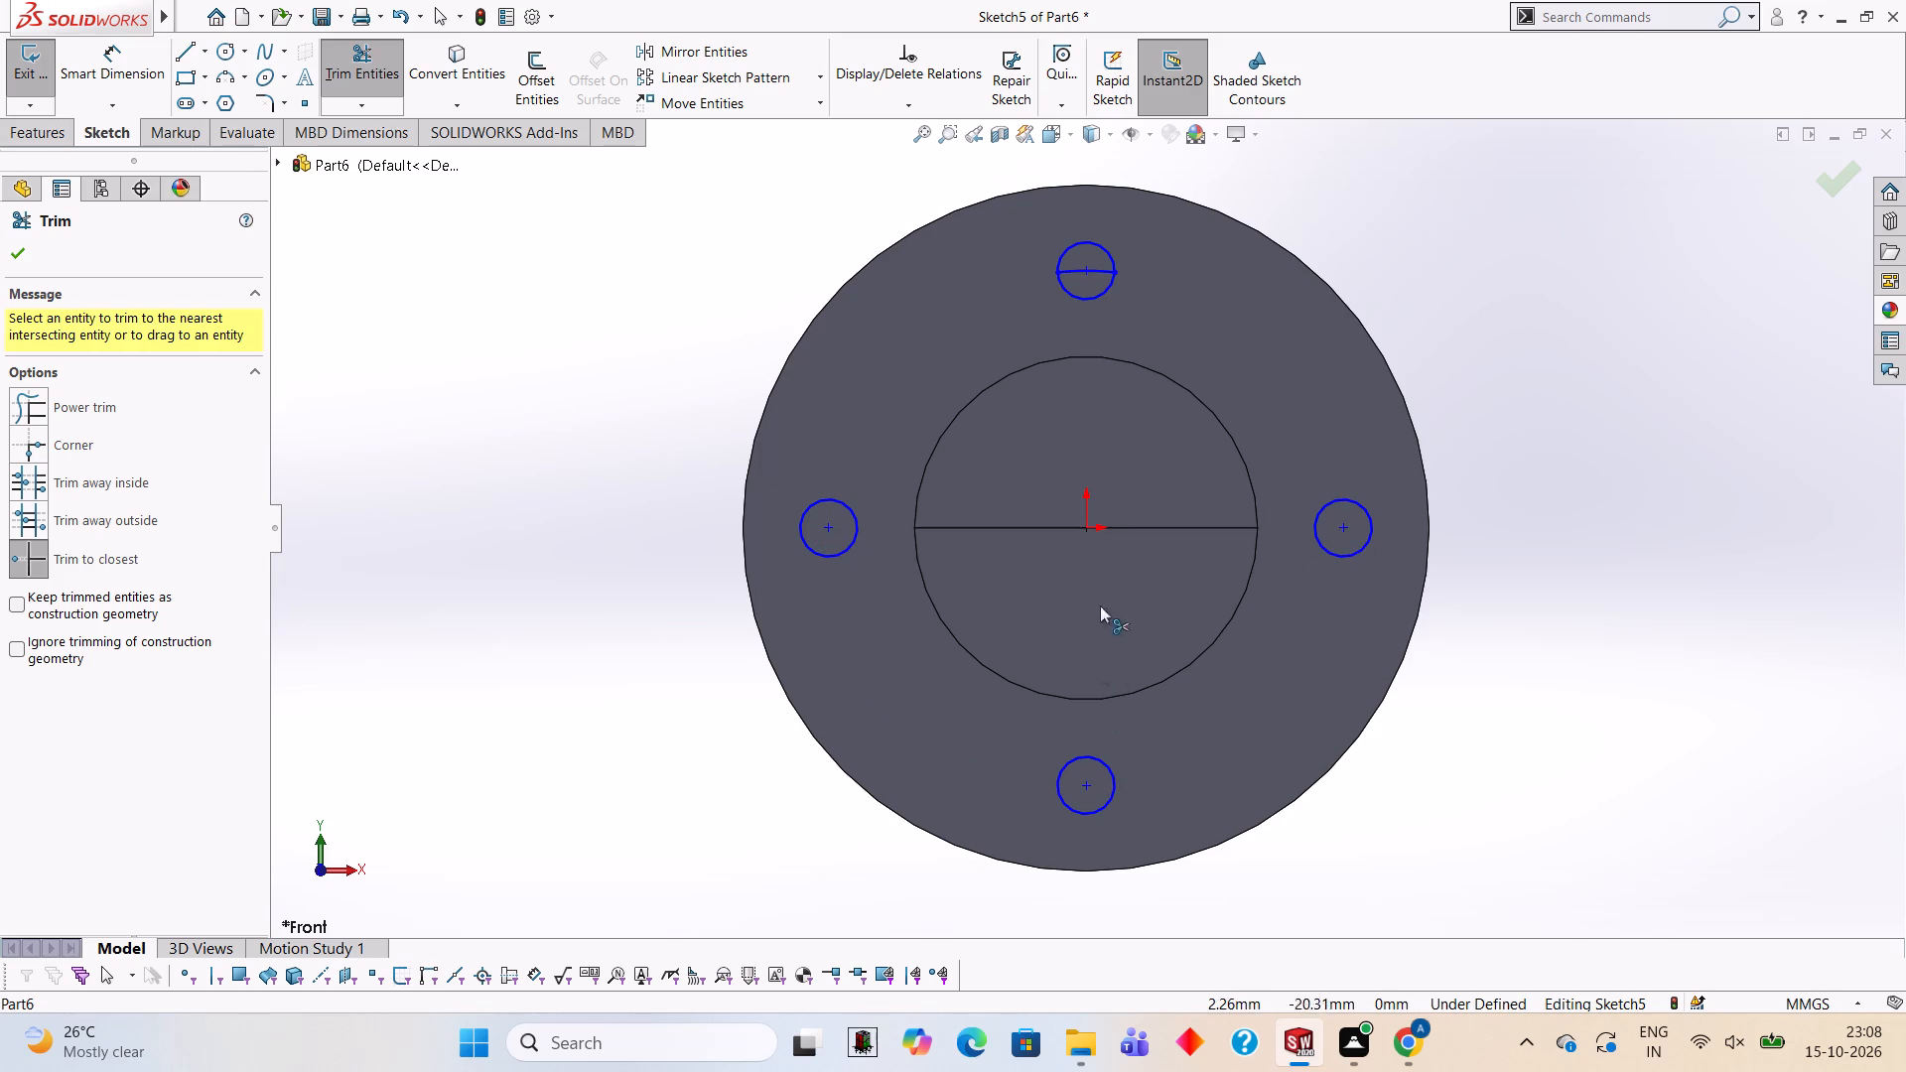
{"action": "left_click", "coordinate": [1078, 272]}
{"action": "scroll", "coordinate": [1390, 379], "scroll_direction": "up", "scroll_amount": 2}
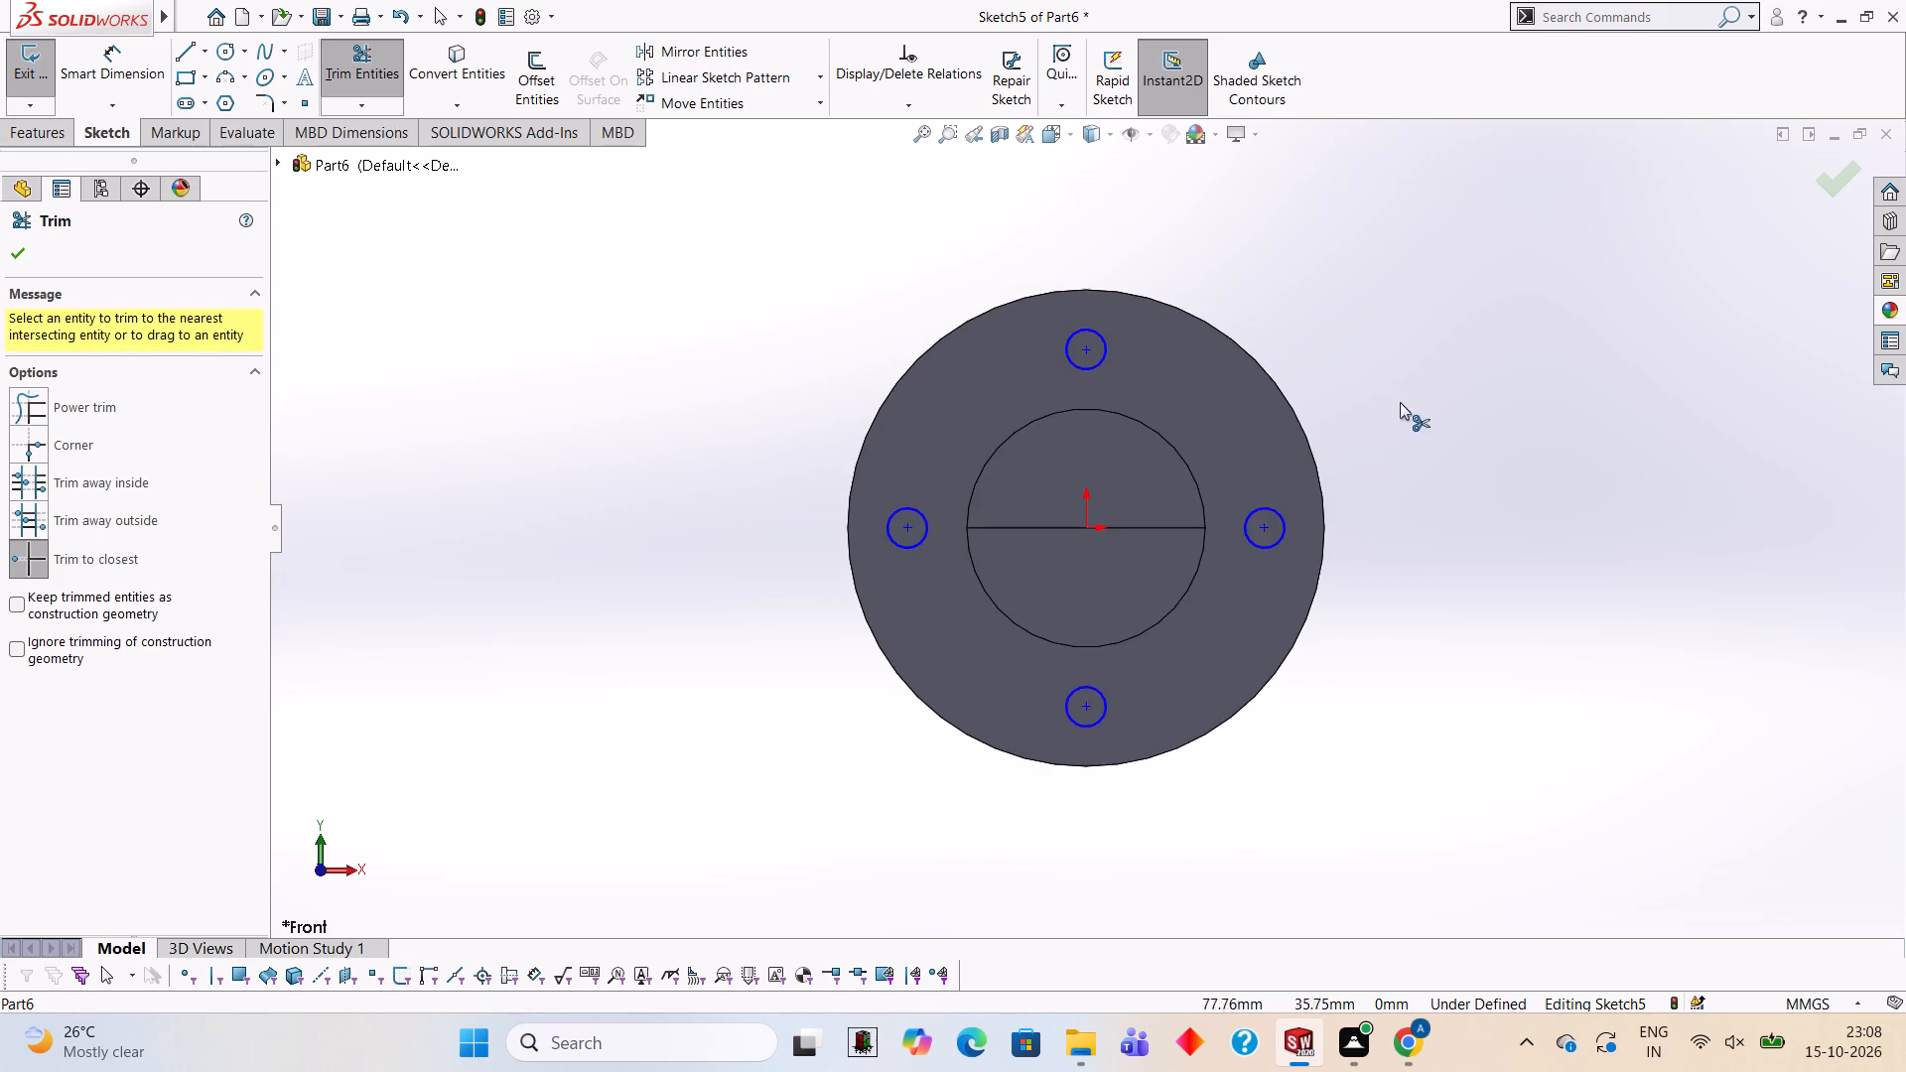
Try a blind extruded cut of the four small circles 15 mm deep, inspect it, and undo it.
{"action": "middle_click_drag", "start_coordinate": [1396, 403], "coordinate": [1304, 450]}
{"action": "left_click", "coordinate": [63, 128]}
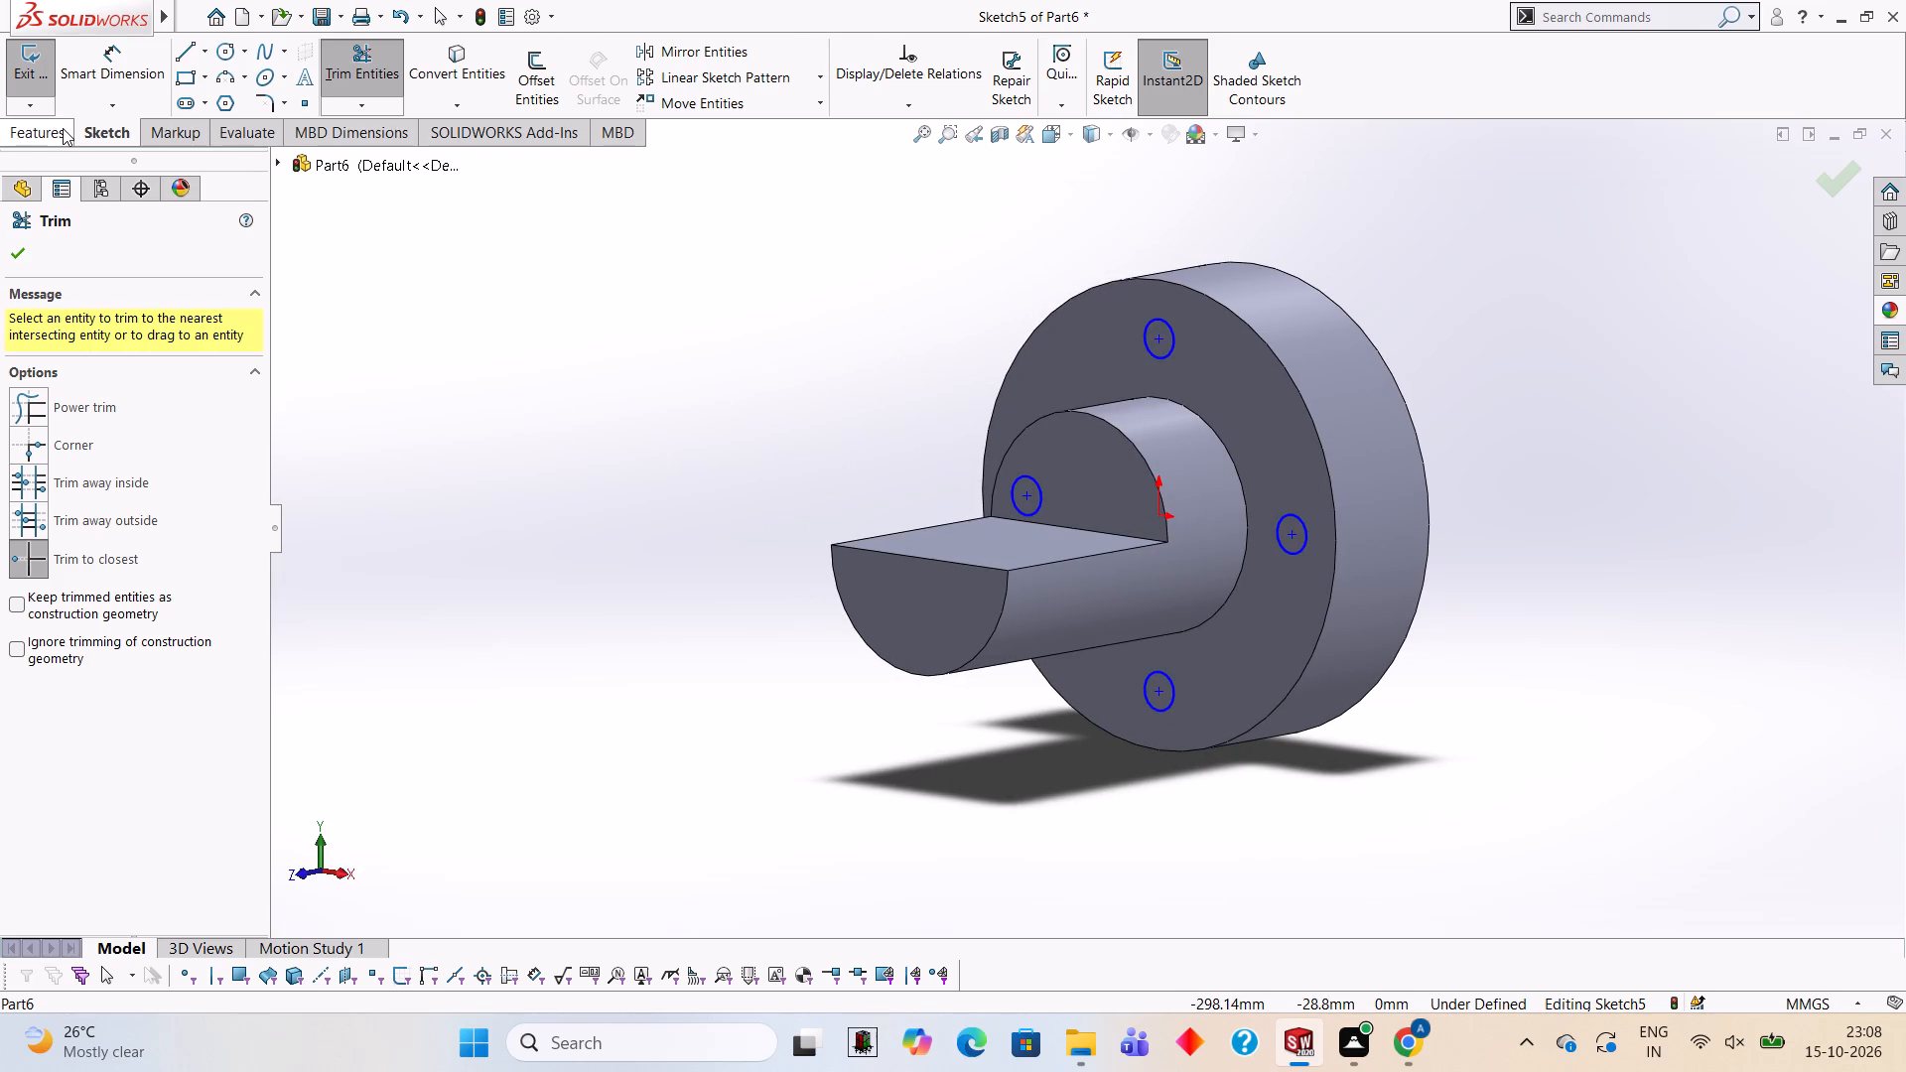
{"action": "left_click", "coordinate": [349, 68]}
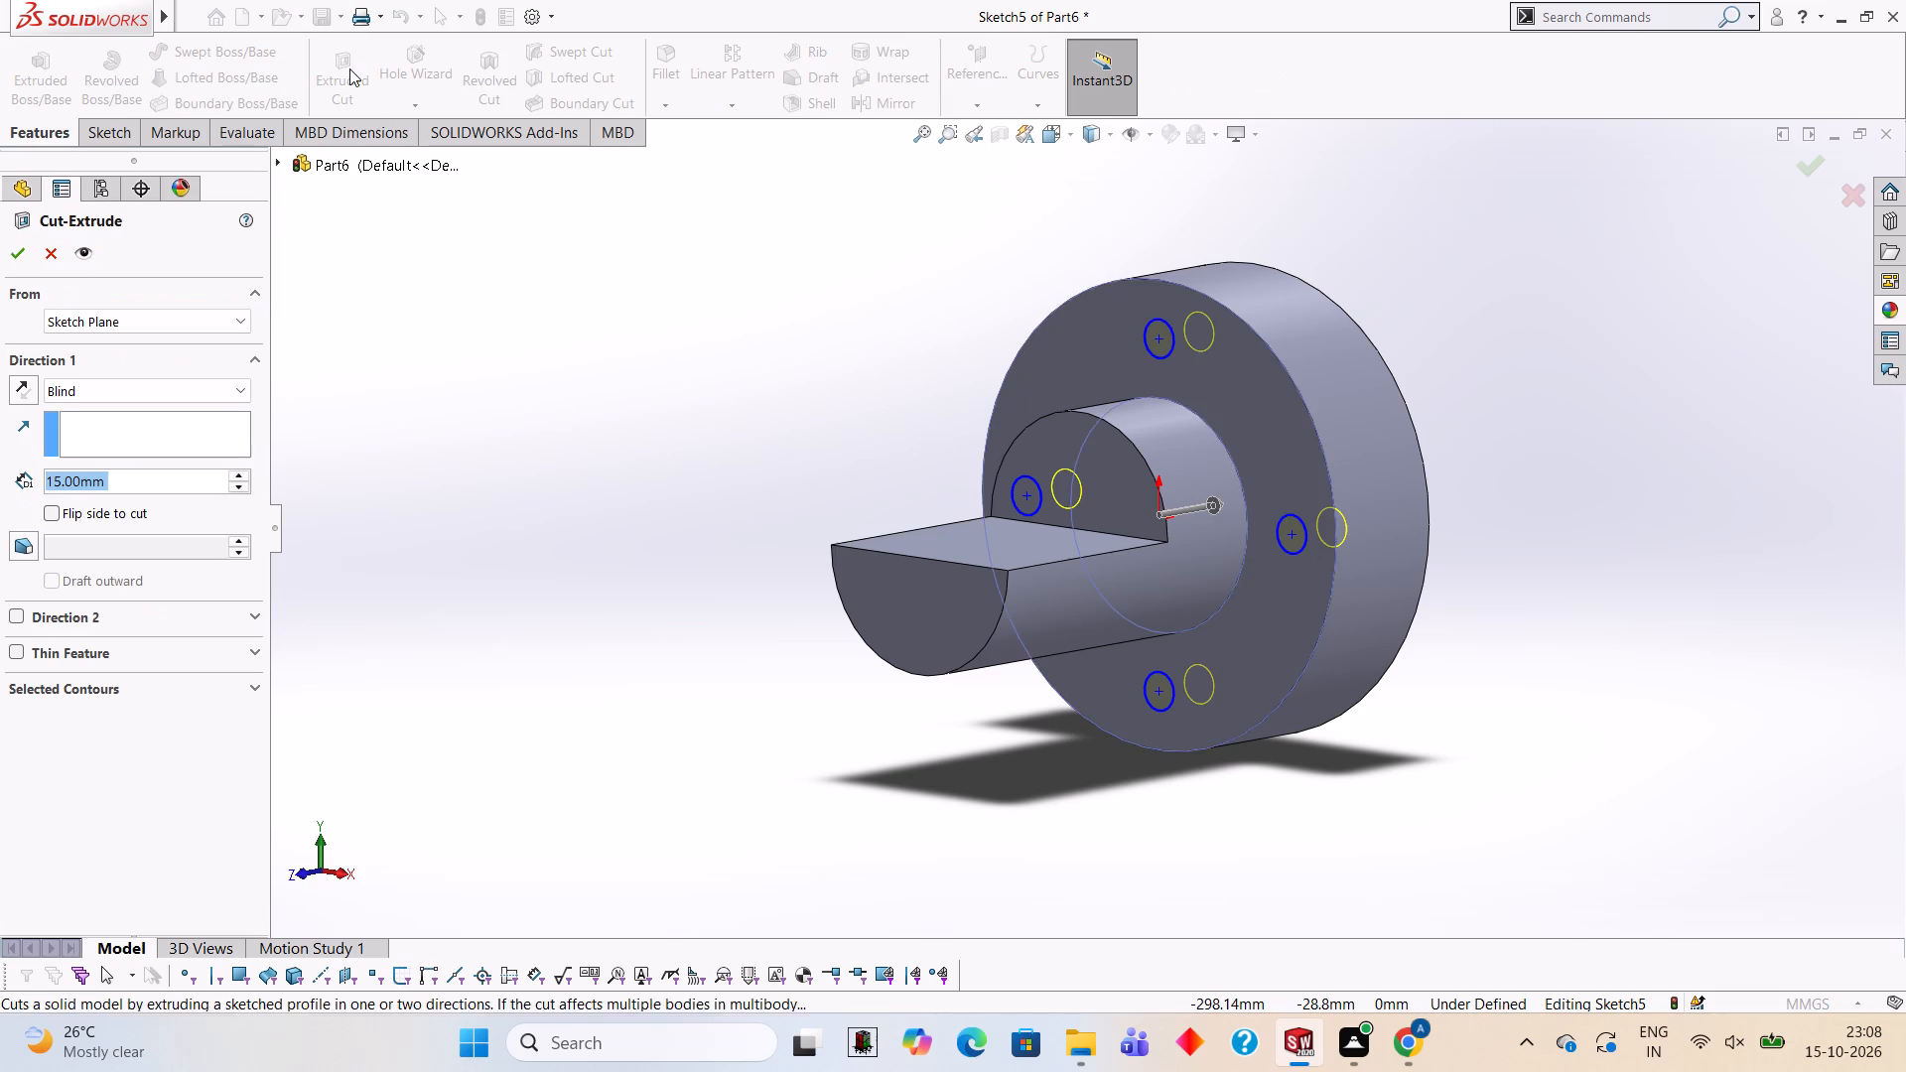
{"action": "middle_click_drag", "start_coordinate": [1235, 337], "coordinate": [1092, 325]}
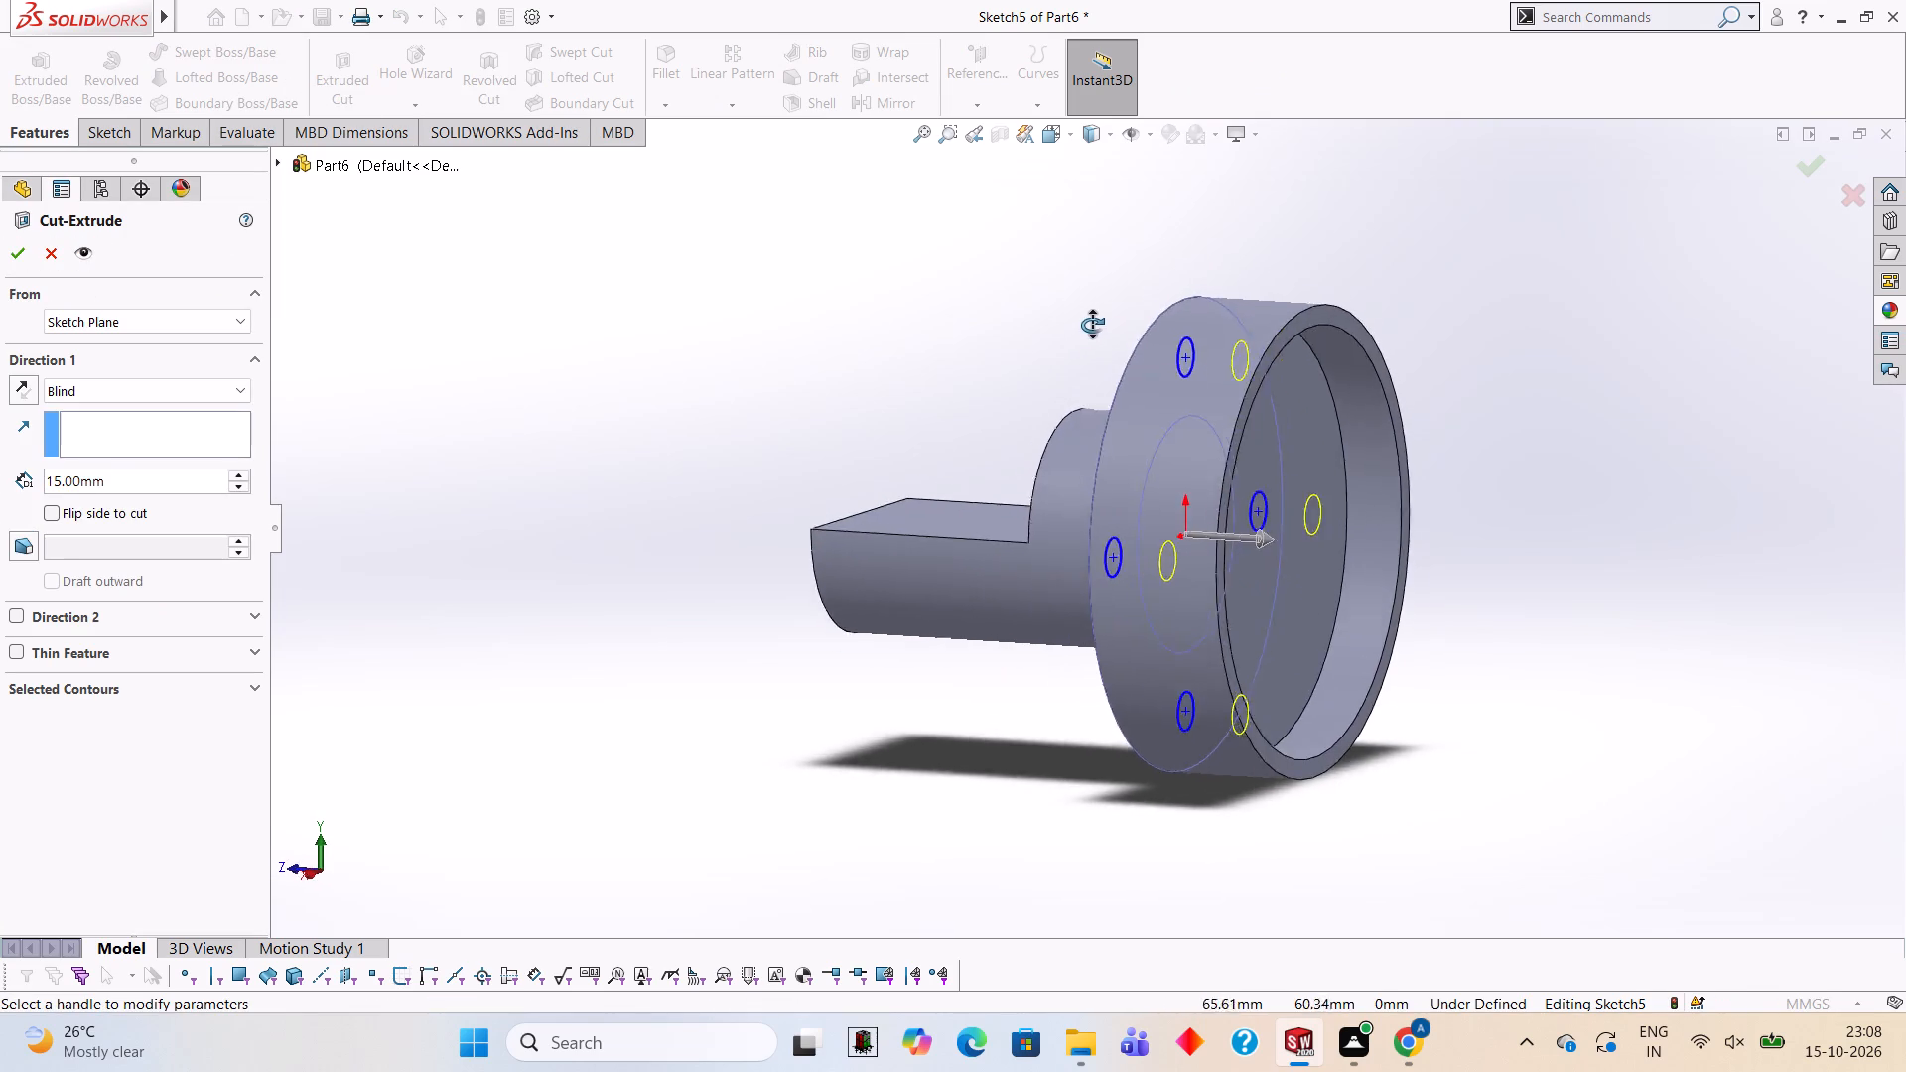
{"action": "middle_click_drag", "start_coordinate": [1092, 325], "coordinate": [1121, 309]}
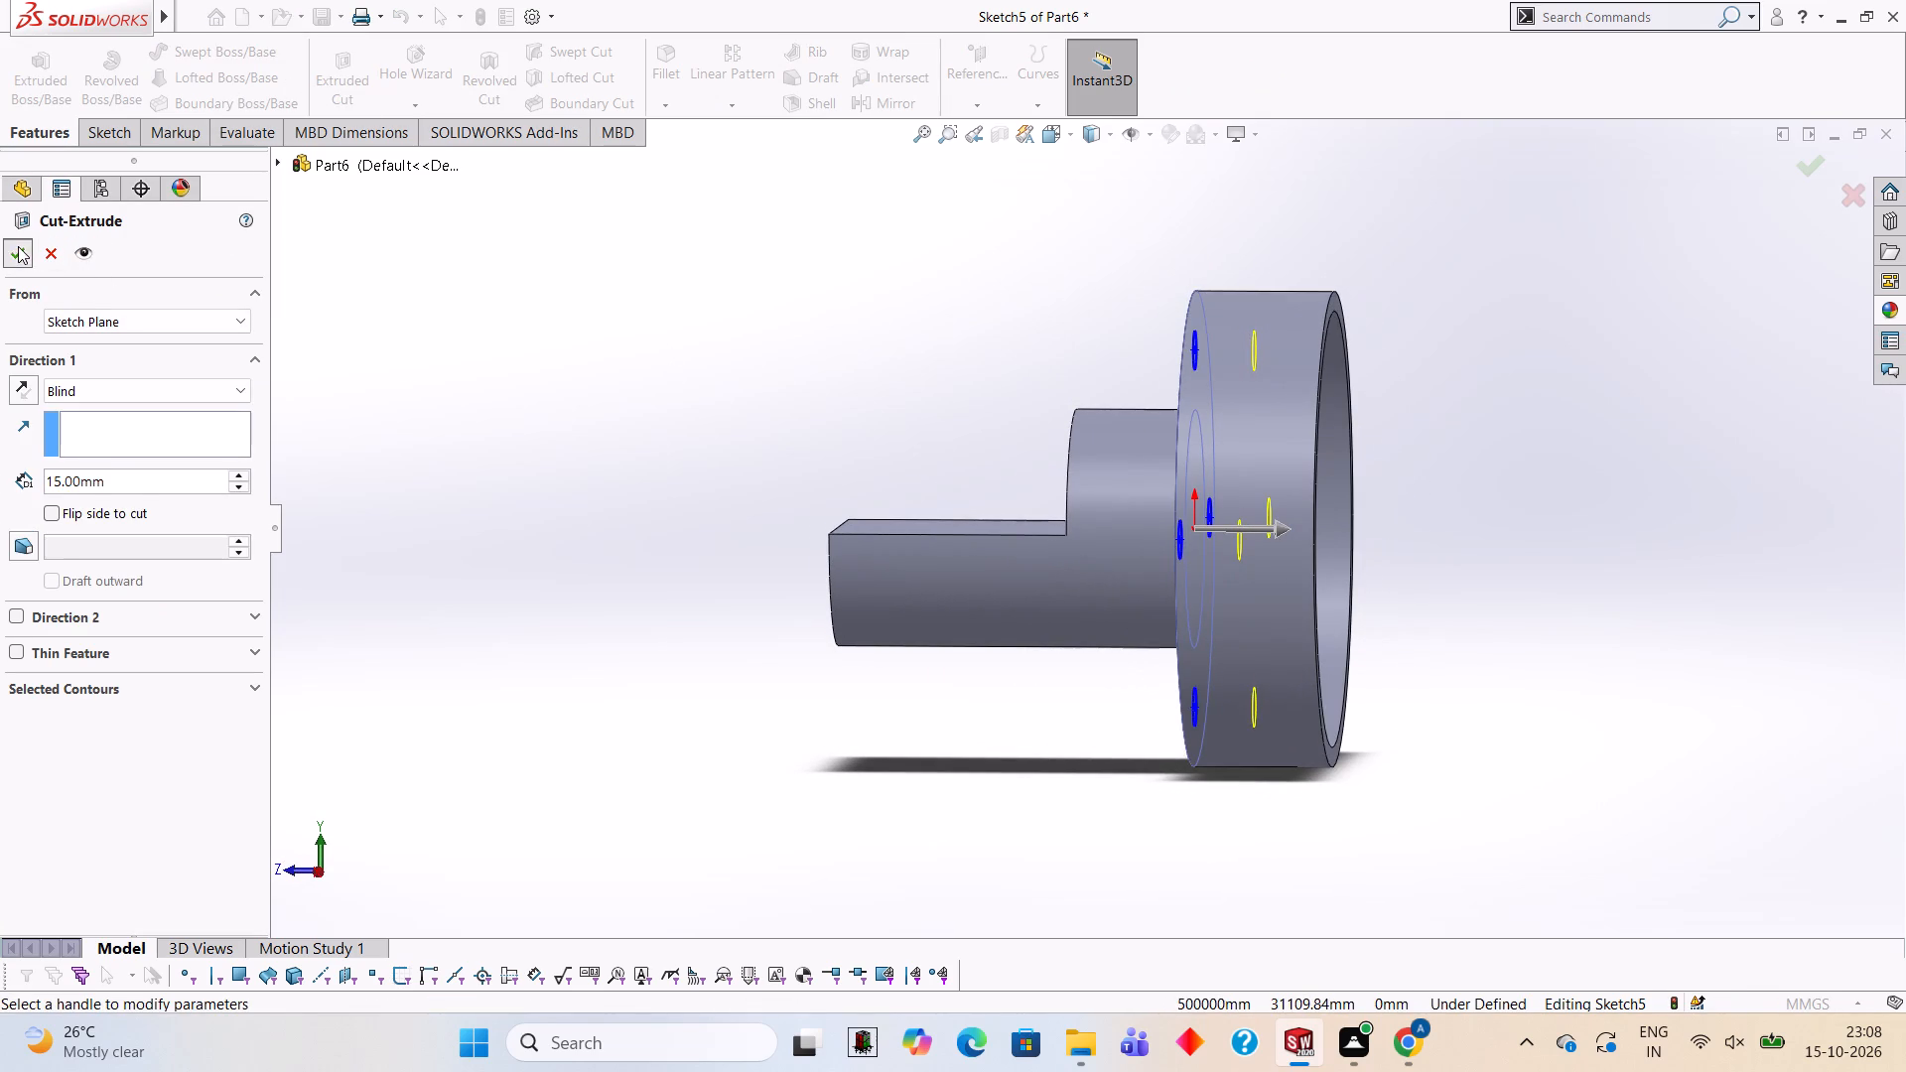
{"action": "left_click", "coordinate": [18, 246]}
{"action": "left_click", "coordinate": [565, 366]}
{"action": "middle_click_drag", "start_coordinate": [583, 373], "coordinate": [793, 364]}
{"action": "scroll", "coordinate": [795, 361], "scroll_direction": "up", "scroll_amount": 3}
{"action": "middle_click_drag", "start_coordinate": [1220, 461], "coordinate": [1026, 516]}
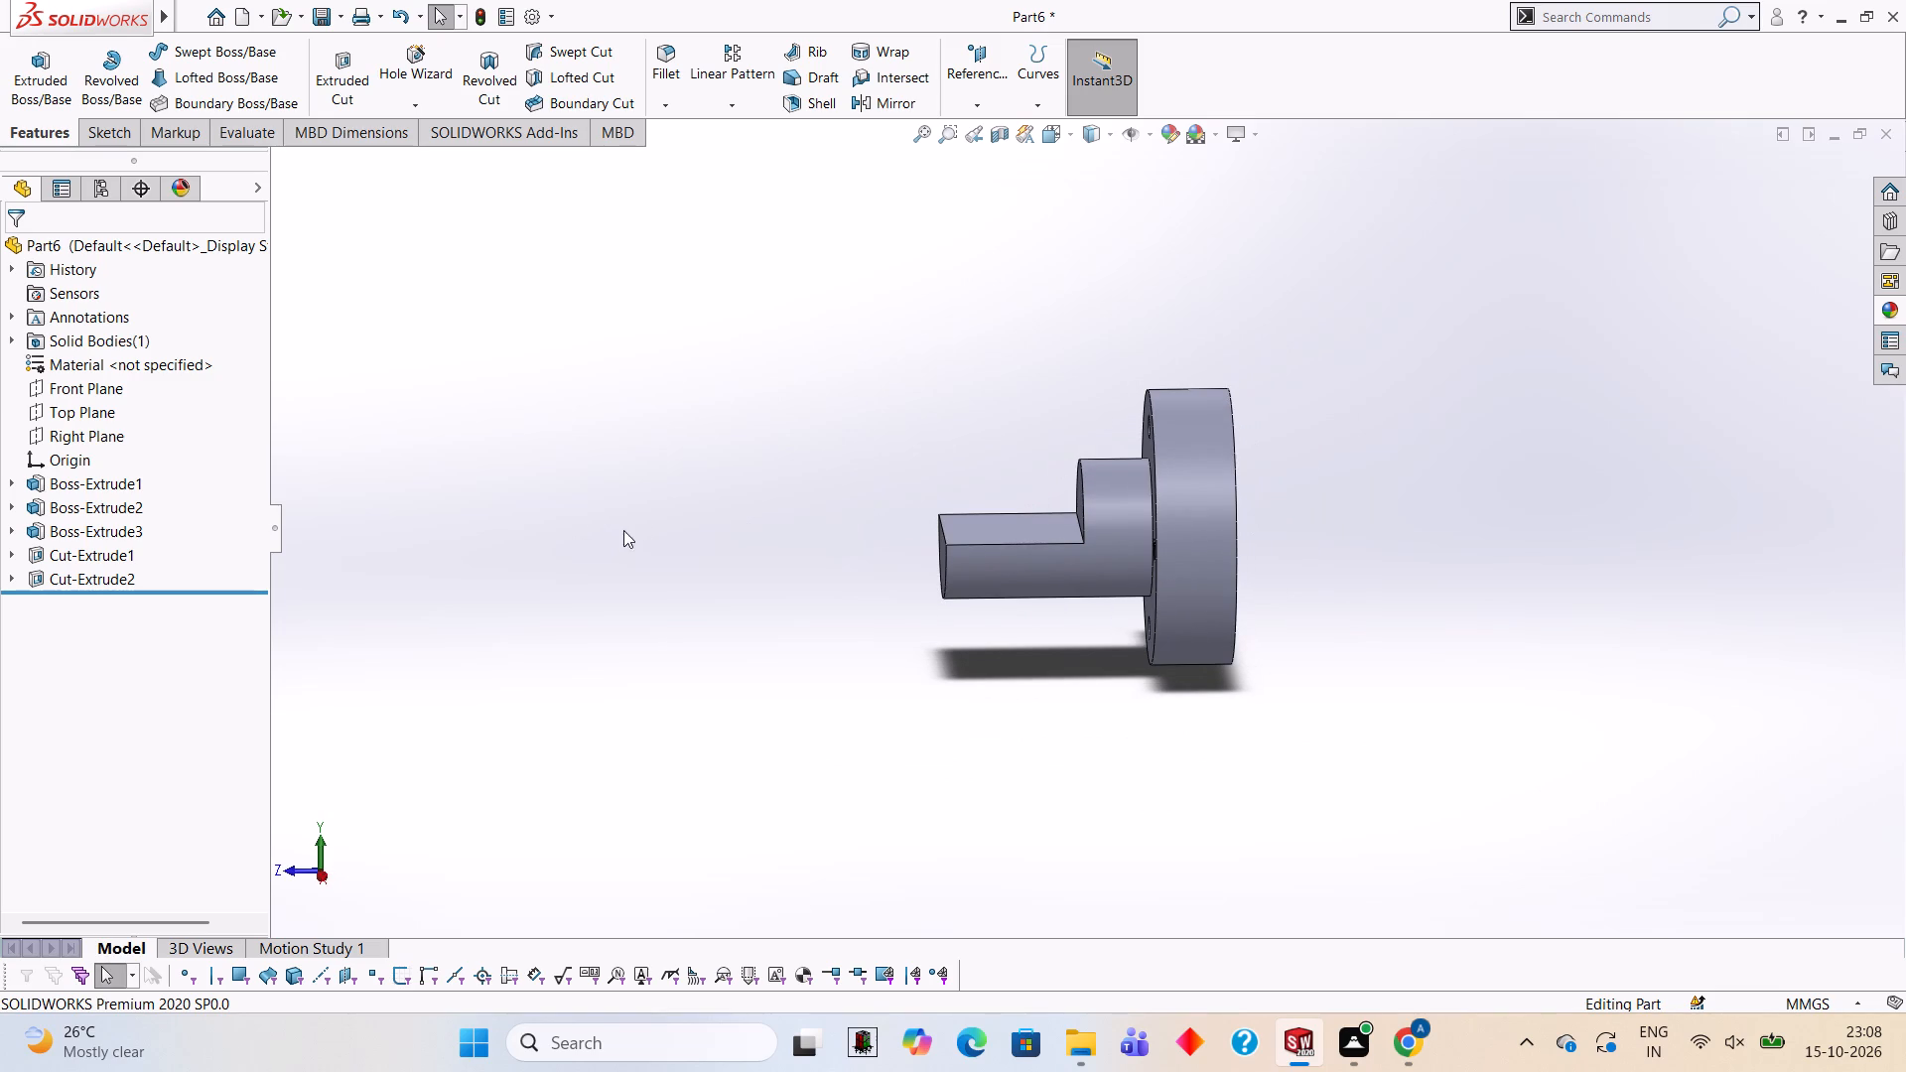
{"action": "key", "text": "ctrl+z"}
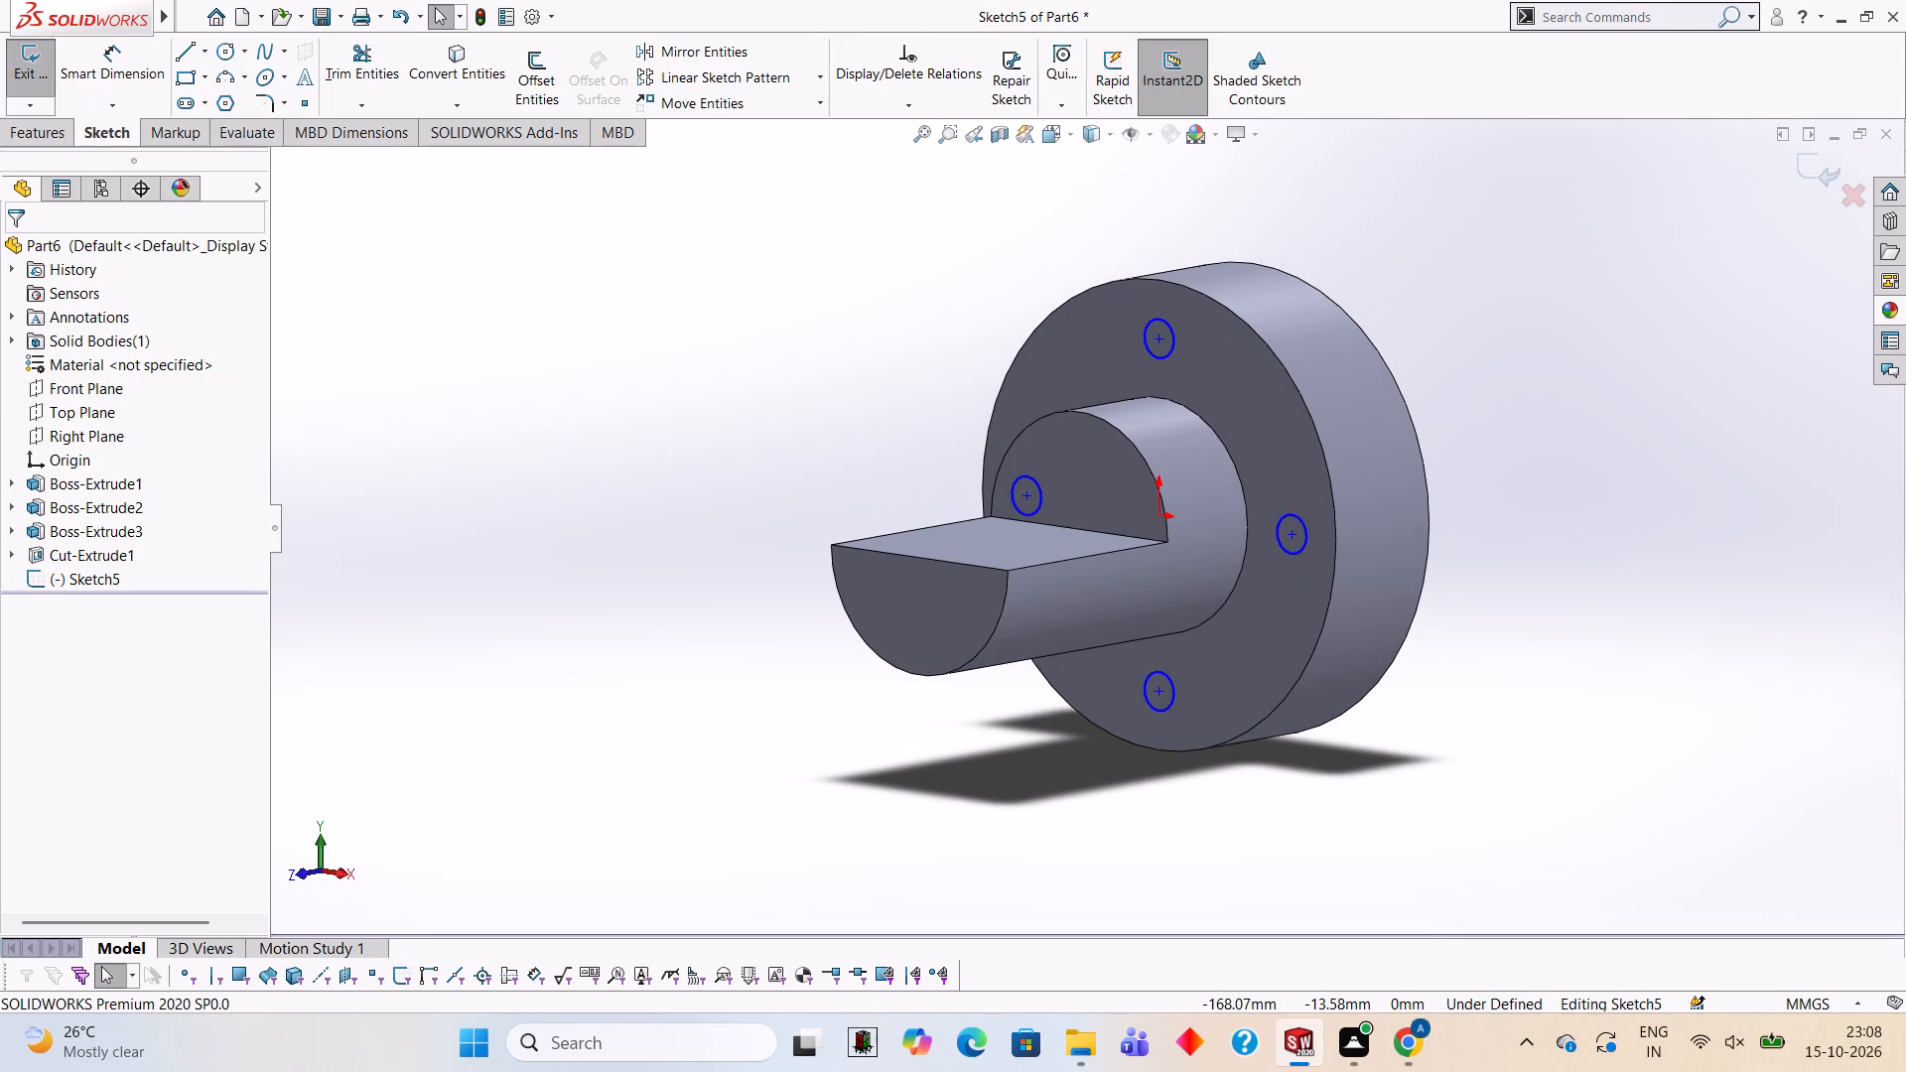
Cut the four small circles into the disc as a blind extruded cut 52 mm deep.
{"action": "left_click", "coordinate": [63, 132]}
{"action": "left_click", "coordinate": [344, 90]}
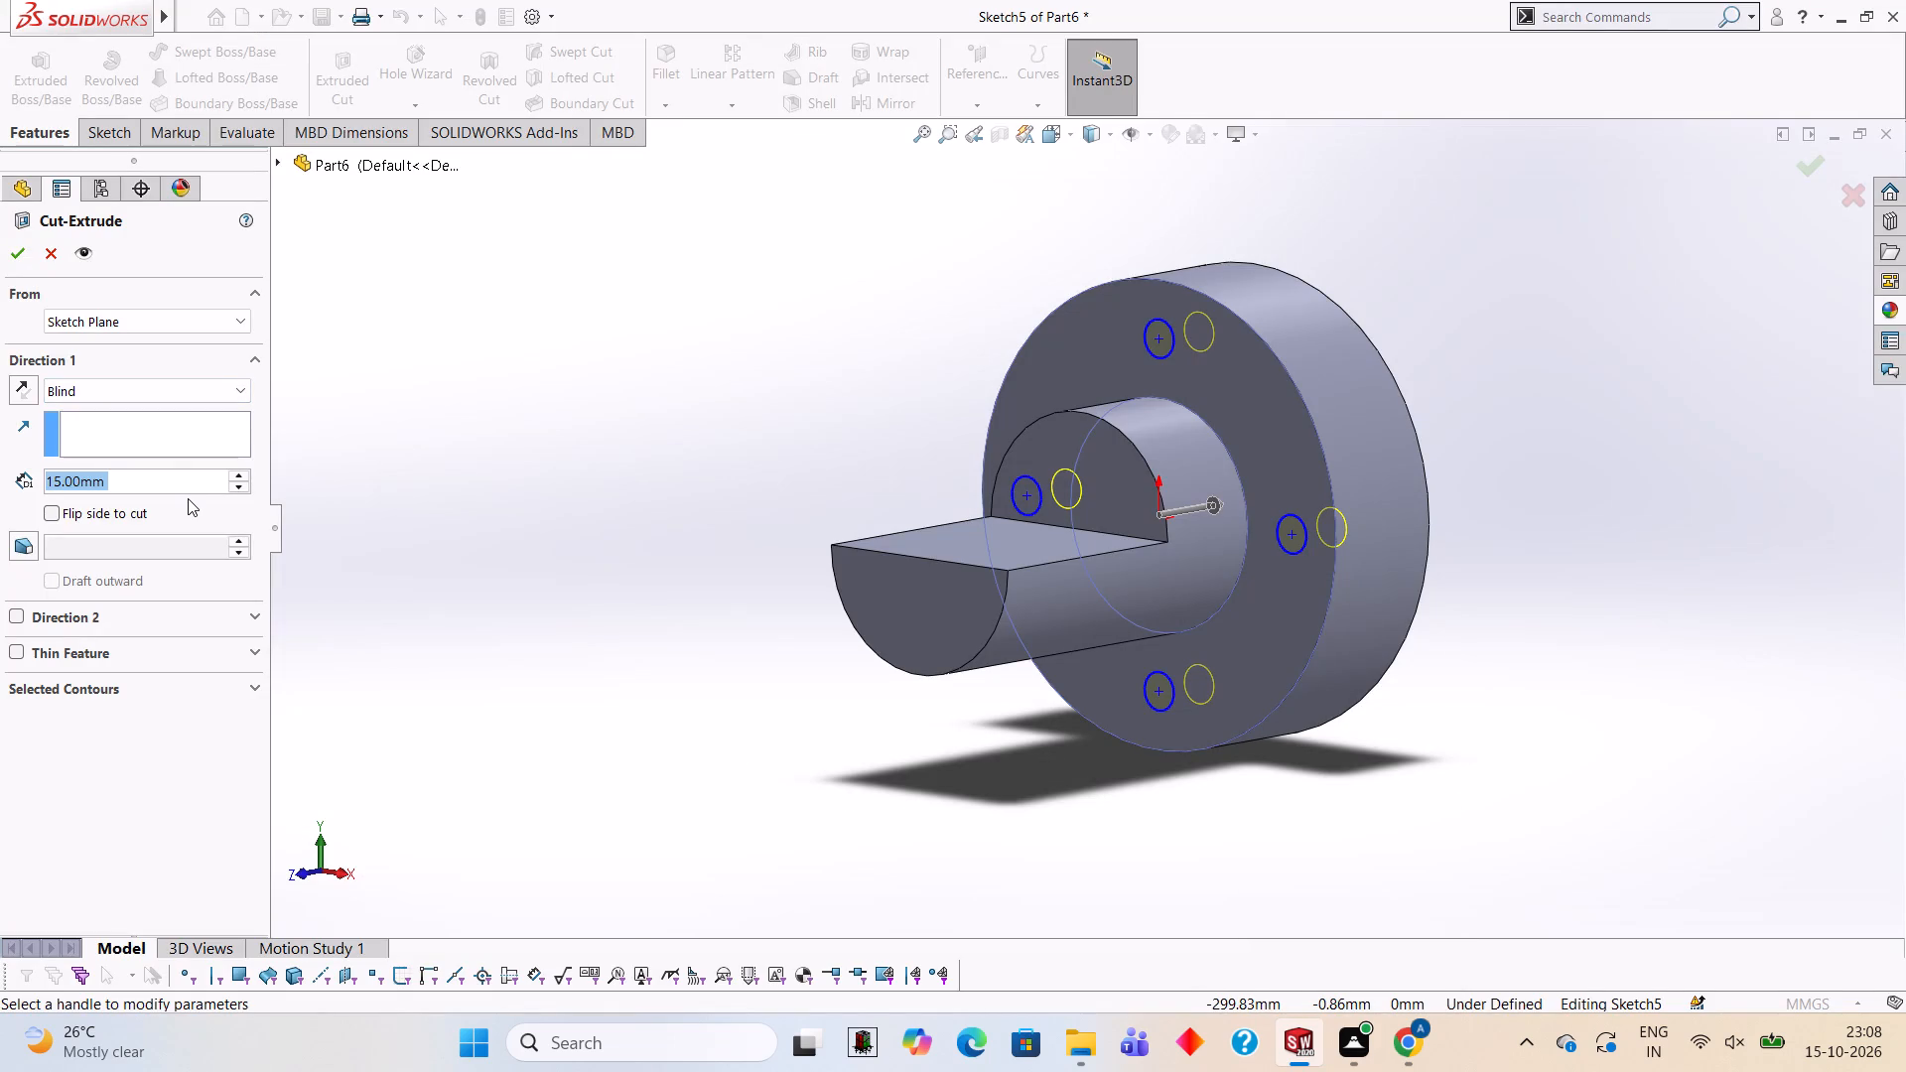
{"action": "type", "text": "52"}
{"action": "key", "text": "Return"}
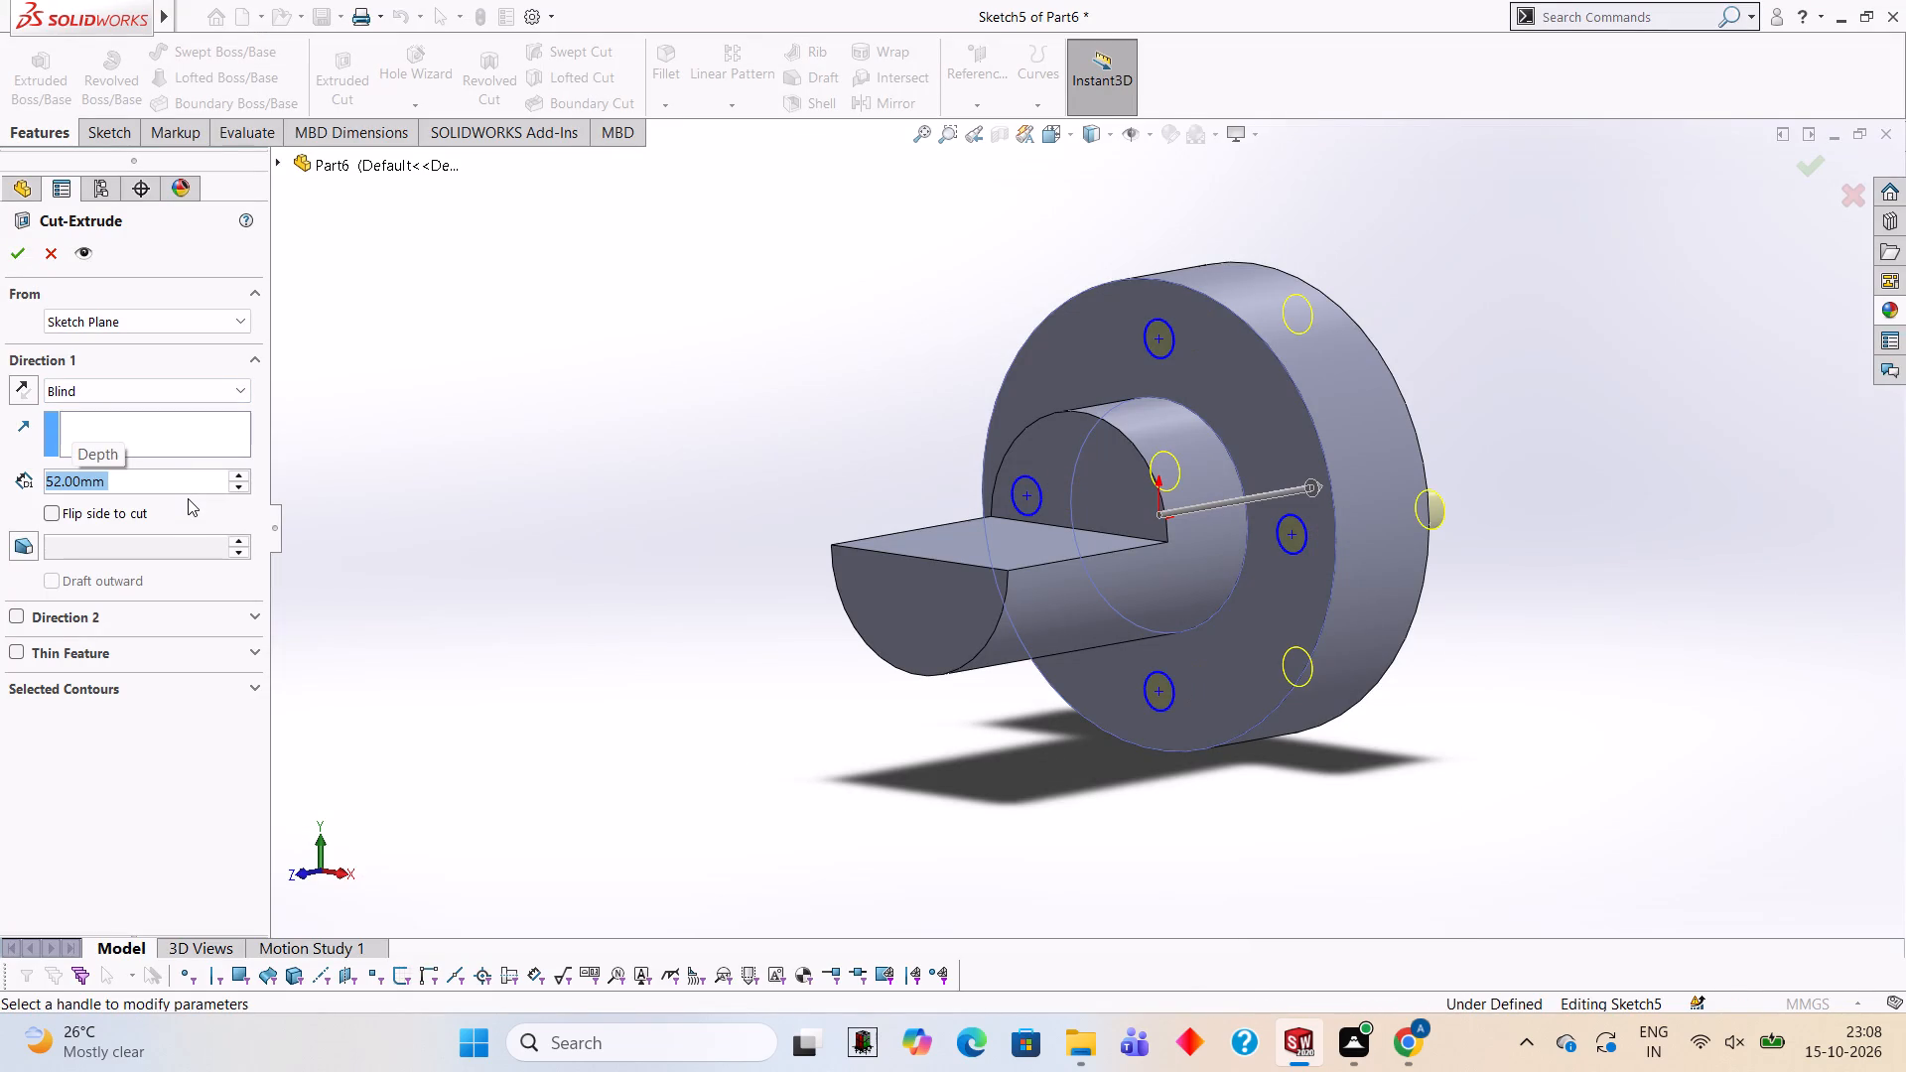
{"action": "left_click", "coordinate": [26, 266]}
{"action": "left_click", "coordinate": [407, 329]}
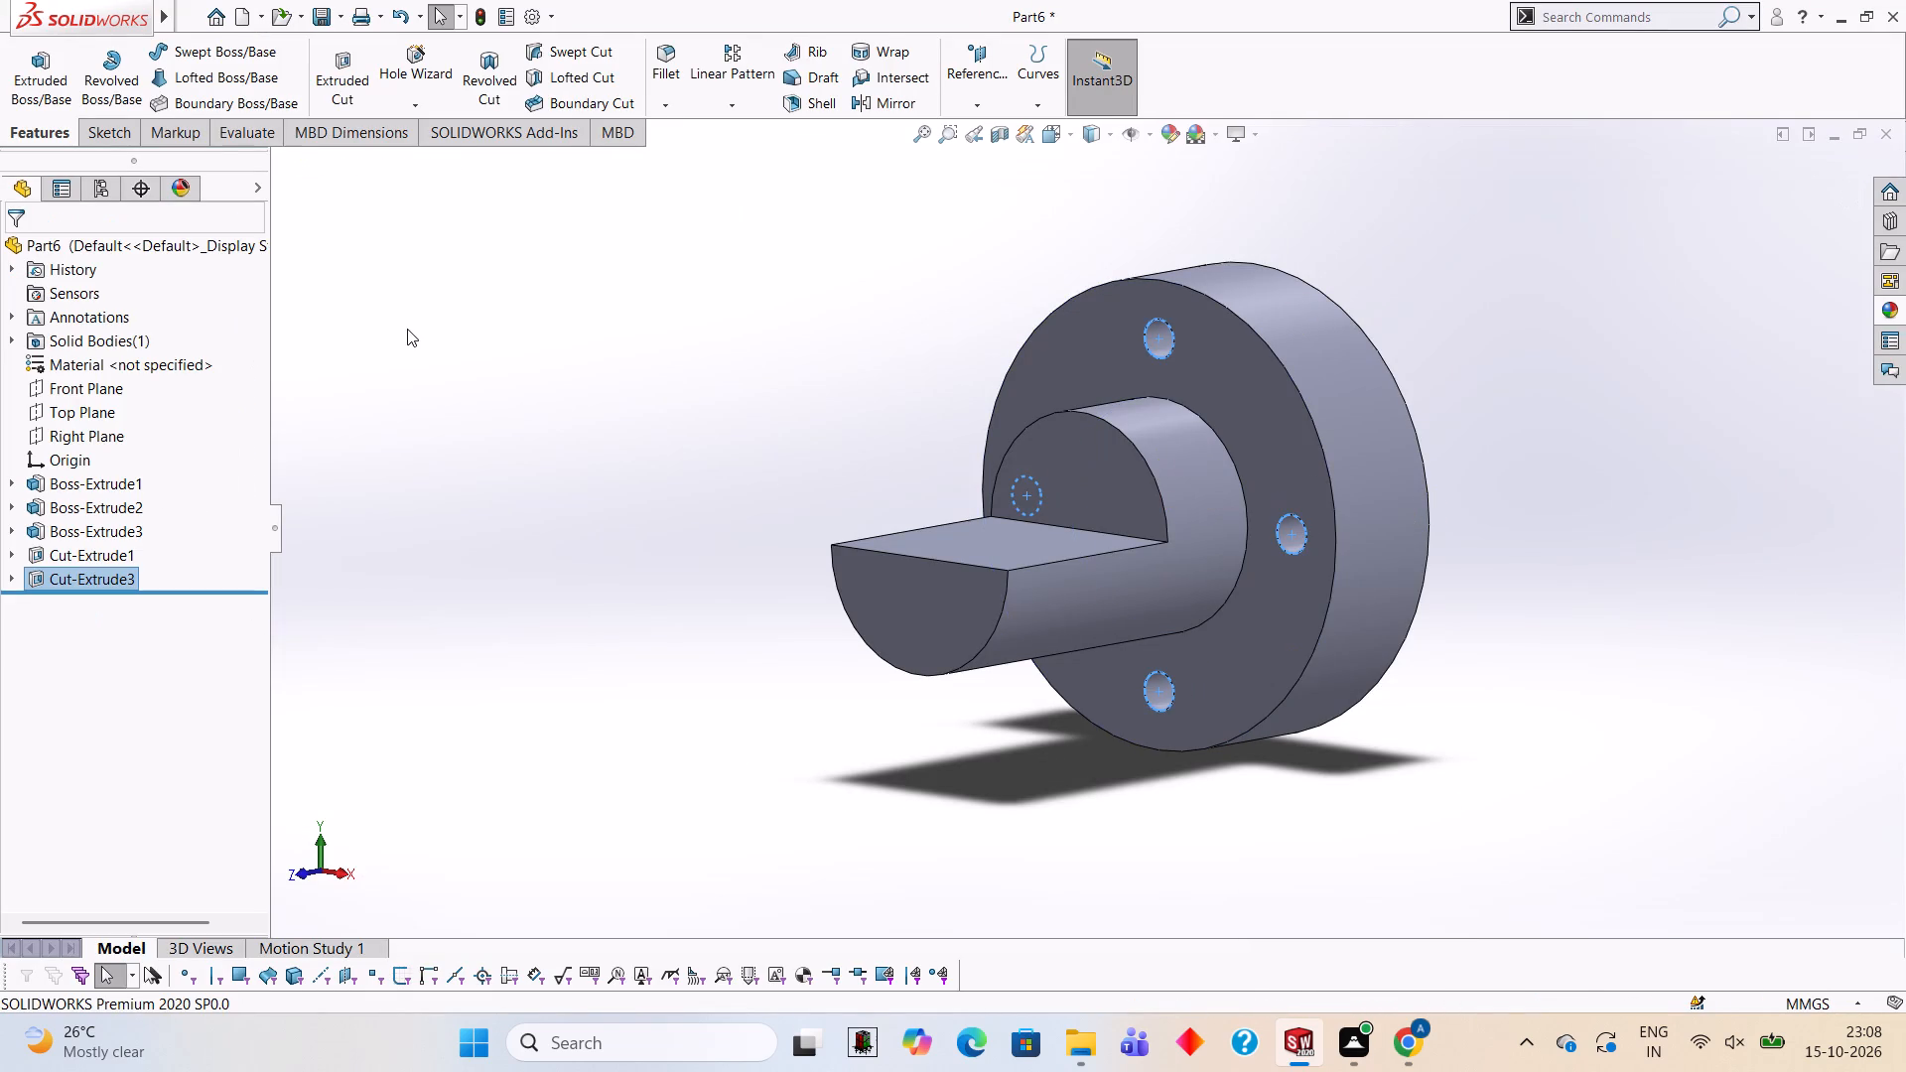
Examine the four holes from the recessed back and the front of the disc.
{"action": "scroll", "coordinate": [450, 349], "scroll_direction": "up", "scroll_amount": 1}
{"action": "middle_click_drag", "start_coordinate": [620, 441], "coordinate": [707, 440]}
{"action": "scroll", "coordinate": [736, 415], "scroll_direction": "up", "scroll_amount": 3}
{"action": "middle_click_drag", "start_coordinate": [1156, 551], "coordinate": [827, 555]}
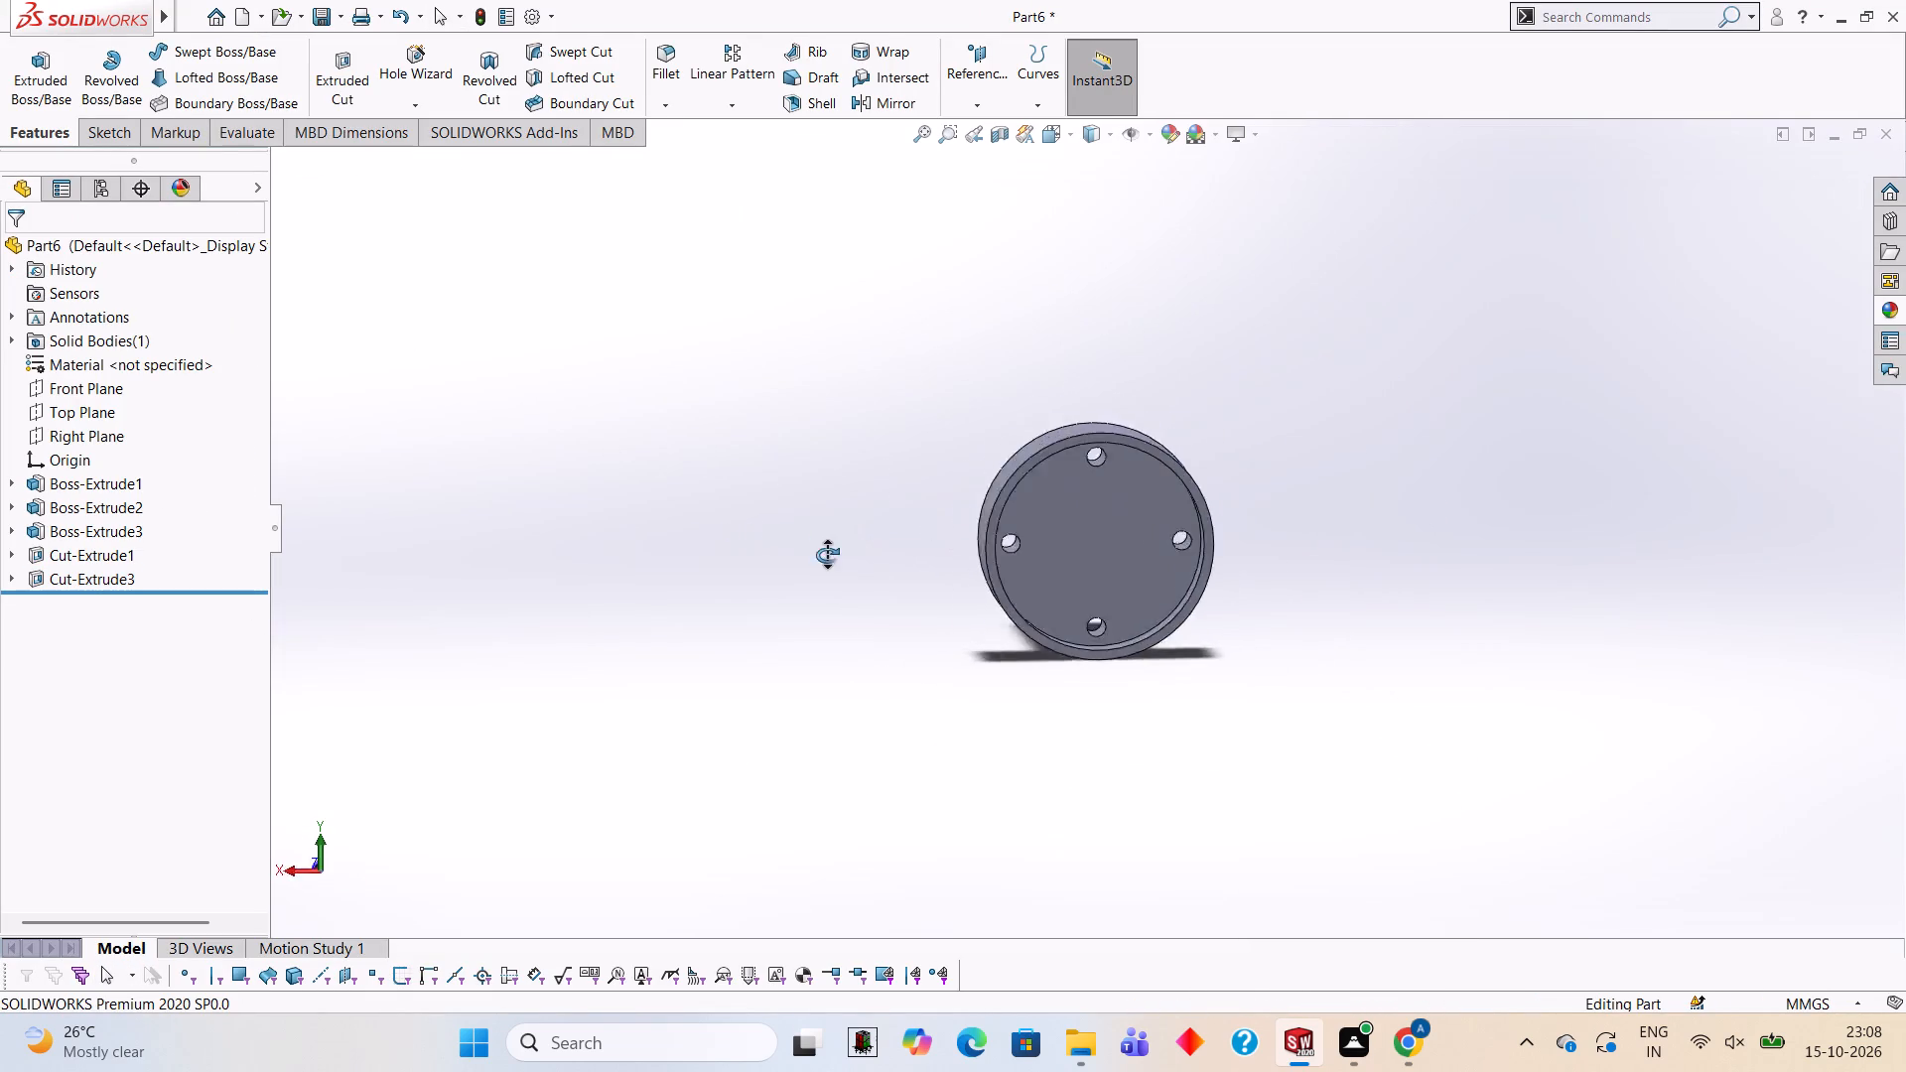
{"action": "middle_click_drag", "start_coordinate": [827, 555], "coordinate": [904, 563]}
{"action": "scroll", "coordinate": [905, 563], "scroll_direction": "down", "scroll_amount": 1}
{"action": "scroll", "coordinate": [892, 571], "scroll_direction": "up", "scroll_amount": 2}
{"action": "scroll", "coordinate": [982, 560], "scroll_direction": "up", "scroll_amount": 2}
{"action": "scroll", "coordinate": [984, 560], "scroll_direction": "down", "scroll_amount": 7}
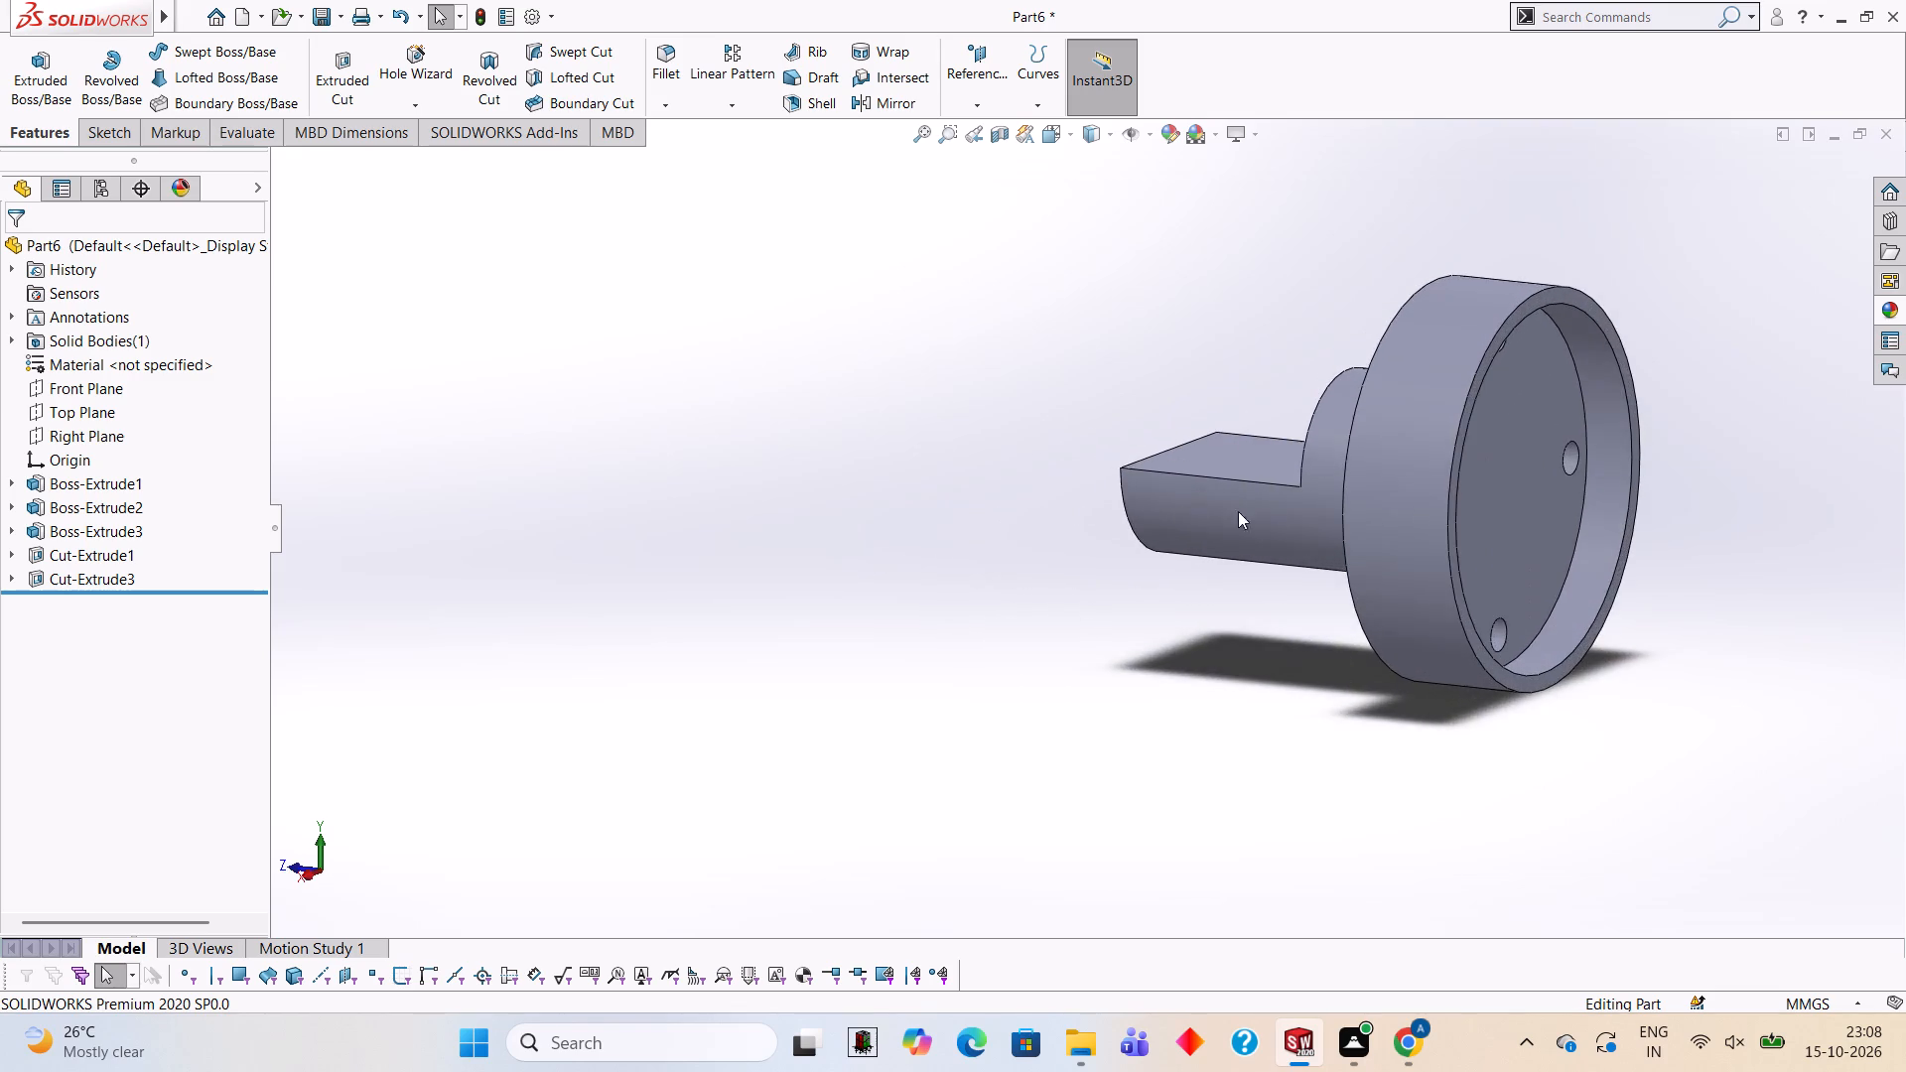
{"action": "middle_click_drag", "start_coordinate": [1286, 526], "coordinate": [1450, 598]}
{"action": "scroll", "coordinate": [1442, 579], "scroll_direction": "up", "scroll_amount": 2}
{"action": "scroll", "coordinate": [1450, 514], "scroll_direction": "down", "scroll_amount": 2}
{"action": "scroll", "coordinate": [1399, 481], "scroll_direction": "up", "scroll_amount": 2}
{"action": "scroll", "coordinate": [1392, 426], "scroll_direction": "down", "scroll_amount": 2}
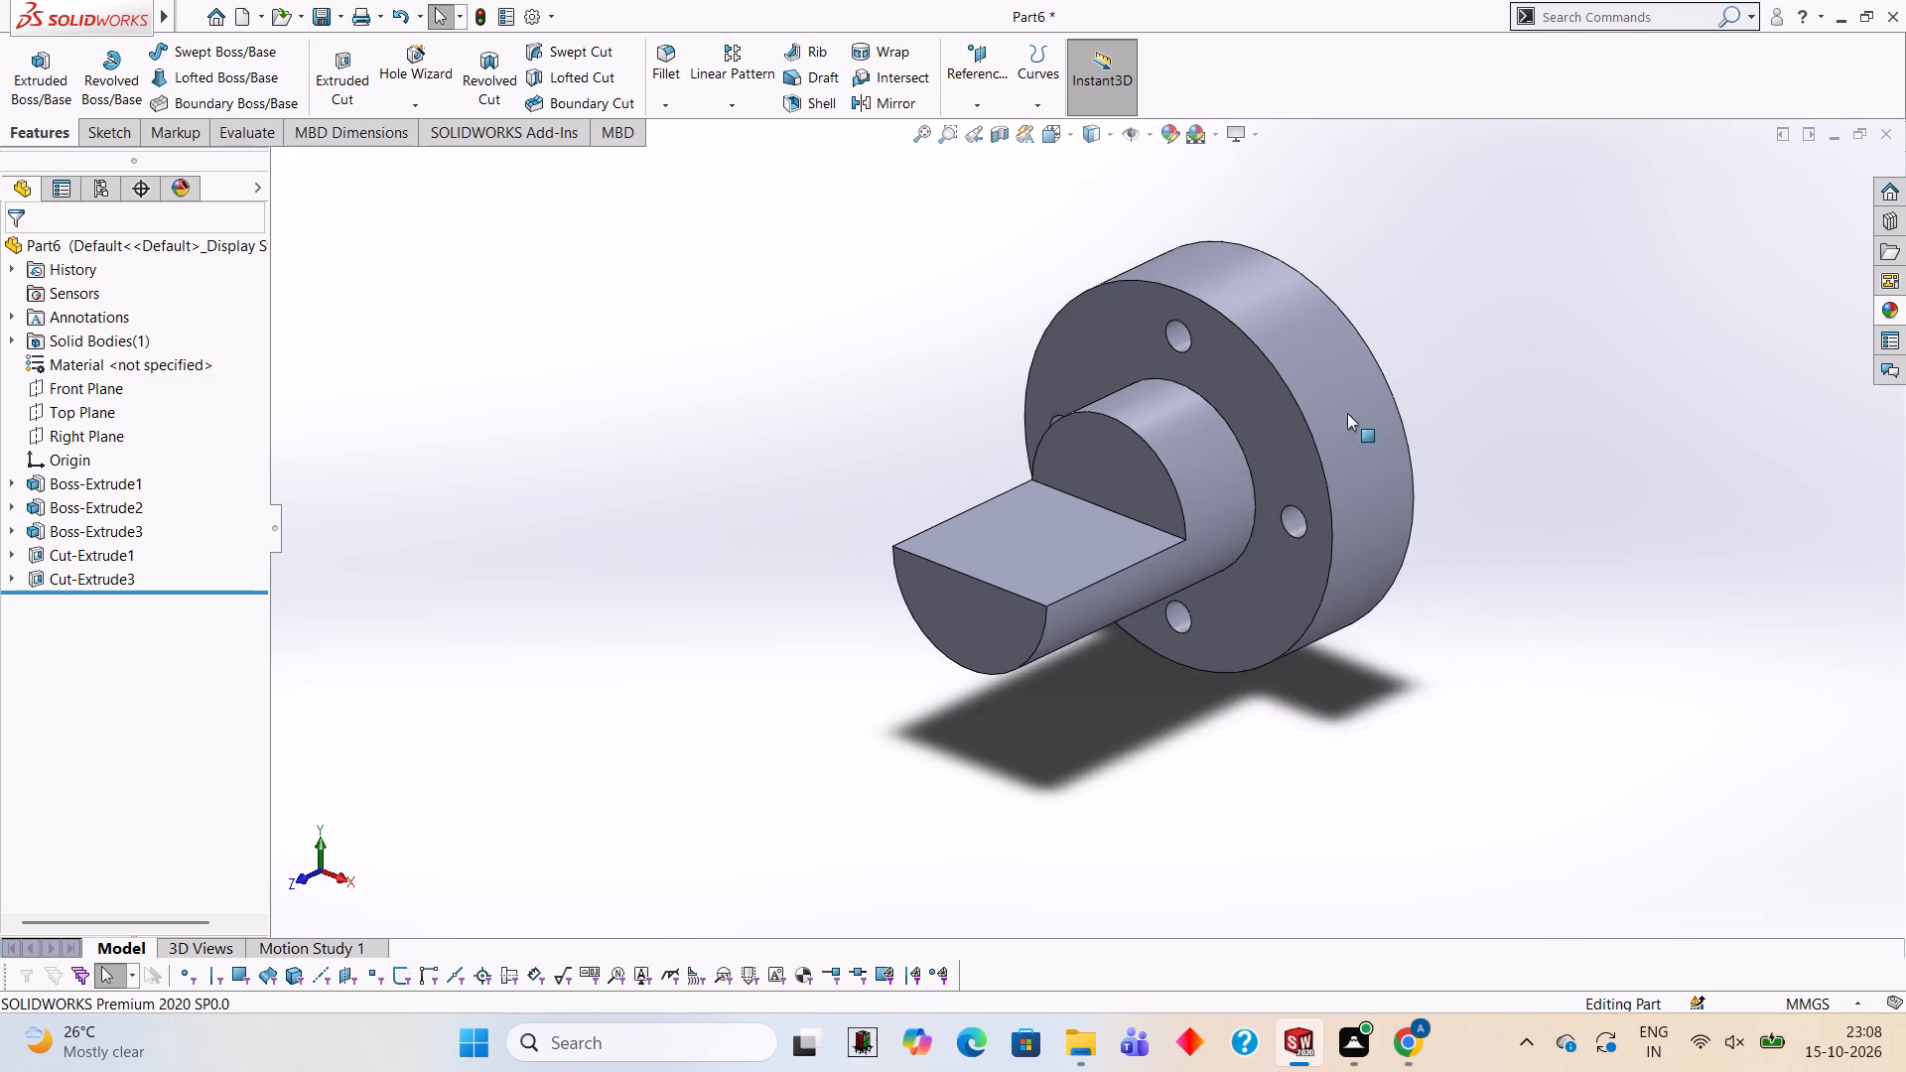
{"action": "scroll", "coordinate": [1000, 389], "scroll_direction": "down", "scroll_amount": 1}
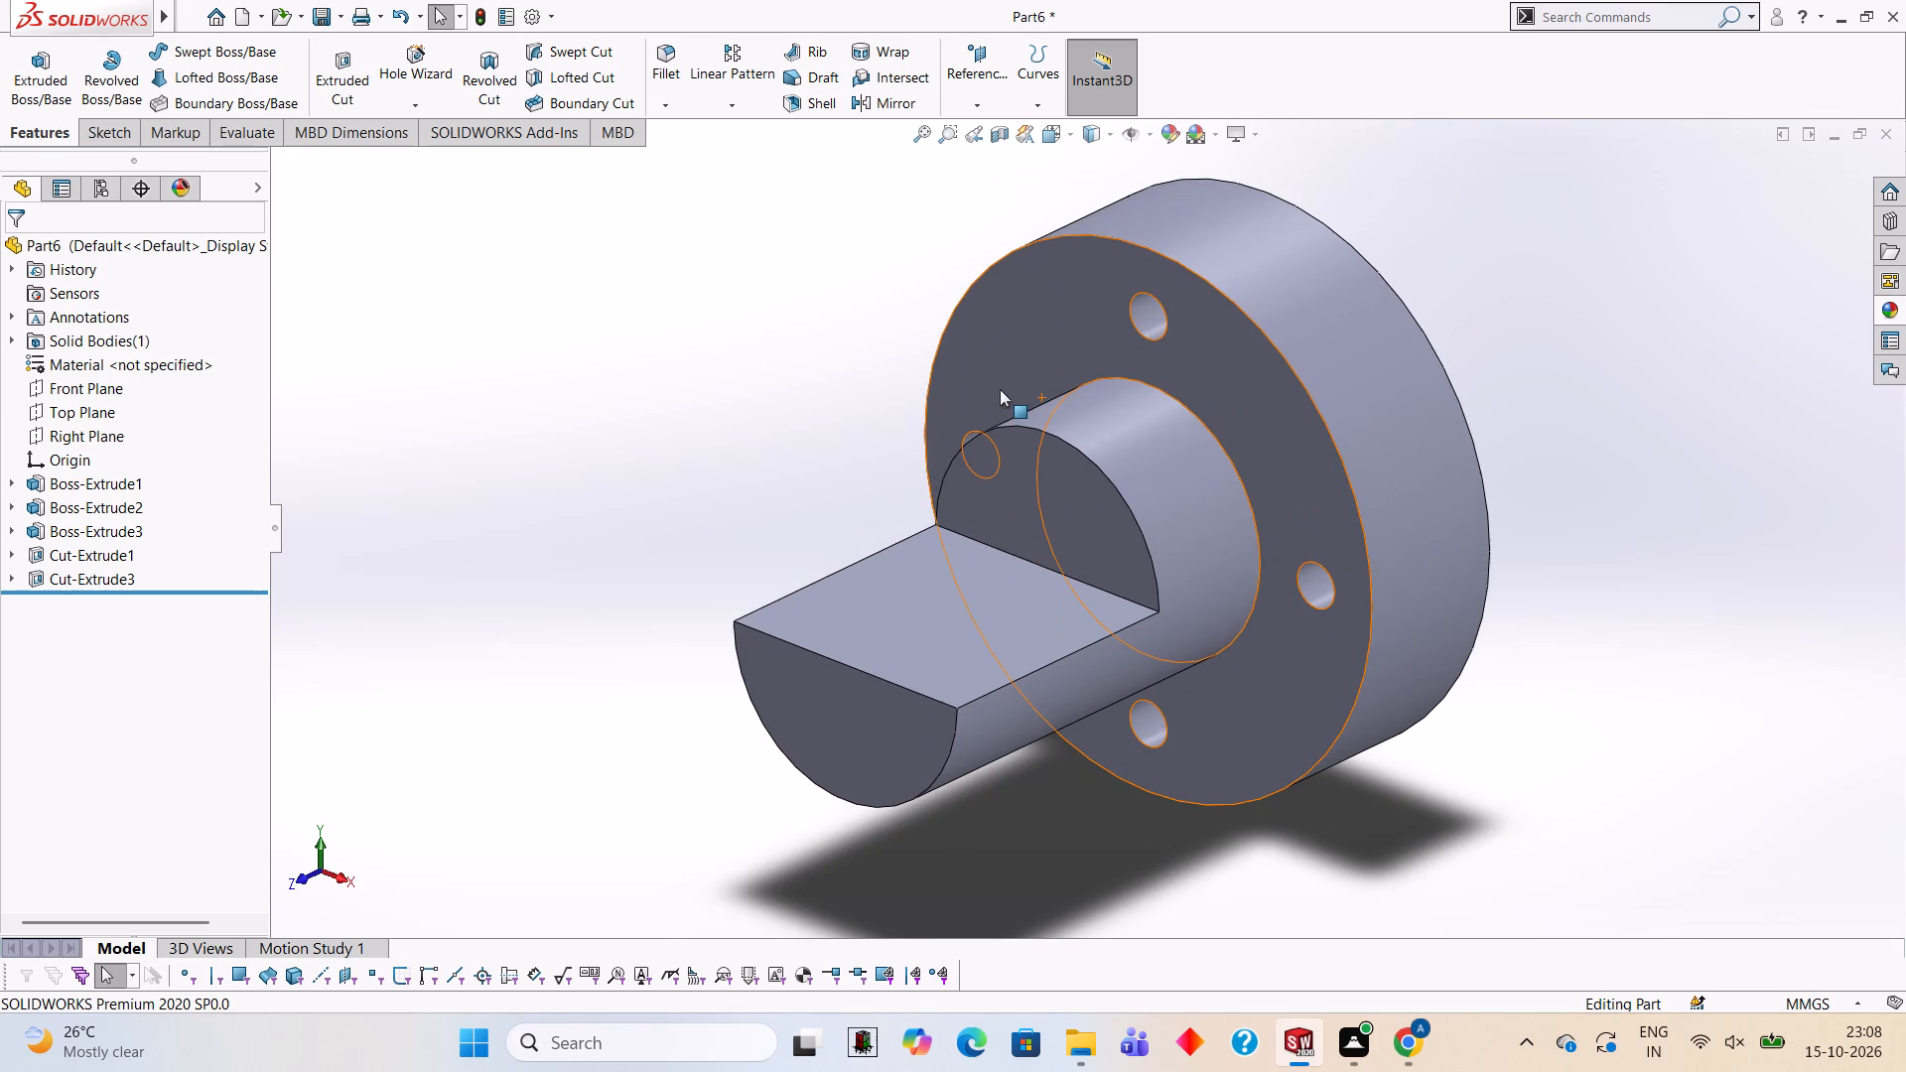
Sketch a 20 mm radius circle centred on the origin on the half-round extension's front face.
{"action": "scroll", "coordinate": [1072, 494], "scroll_direction": "down", "scroll_amount": 2}
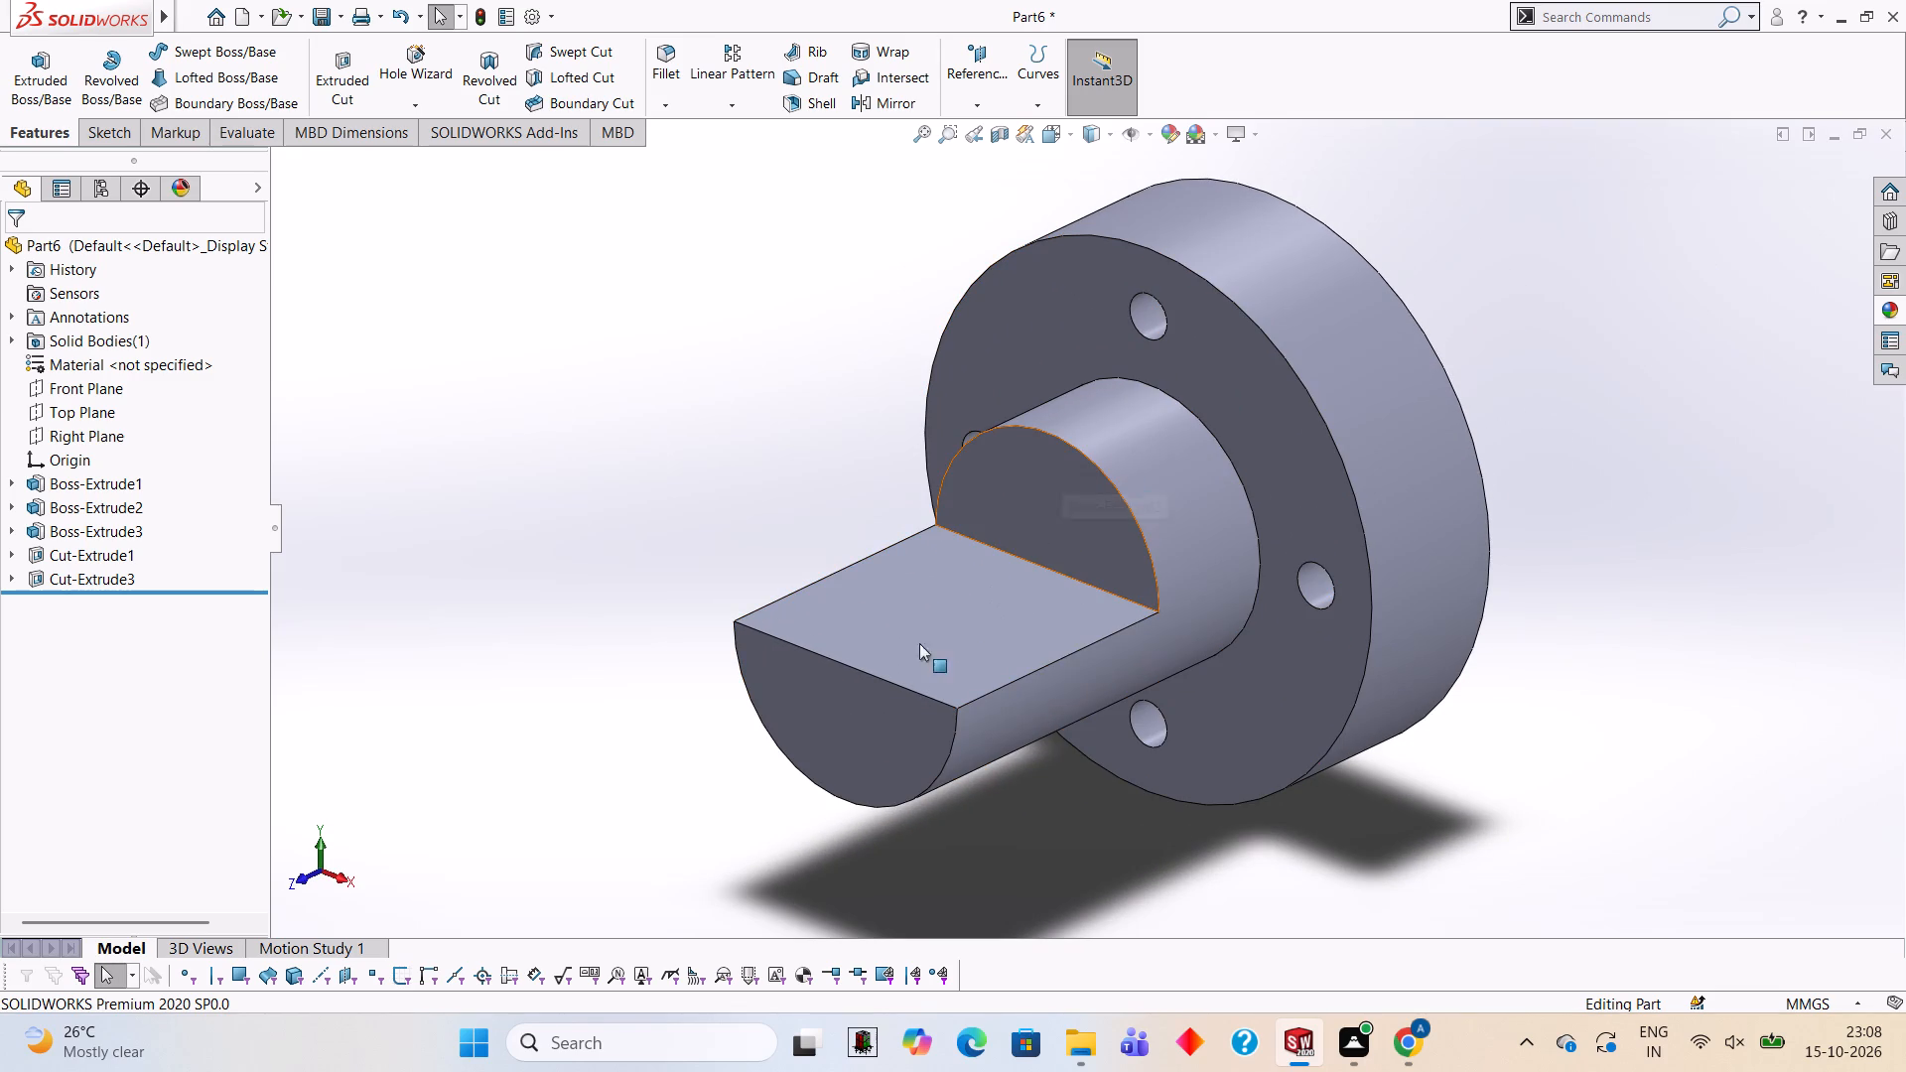
{"action": "left_click", "coordinate": [862, 713]}
{"action": "left_click", "coordinate": [949, 651]}
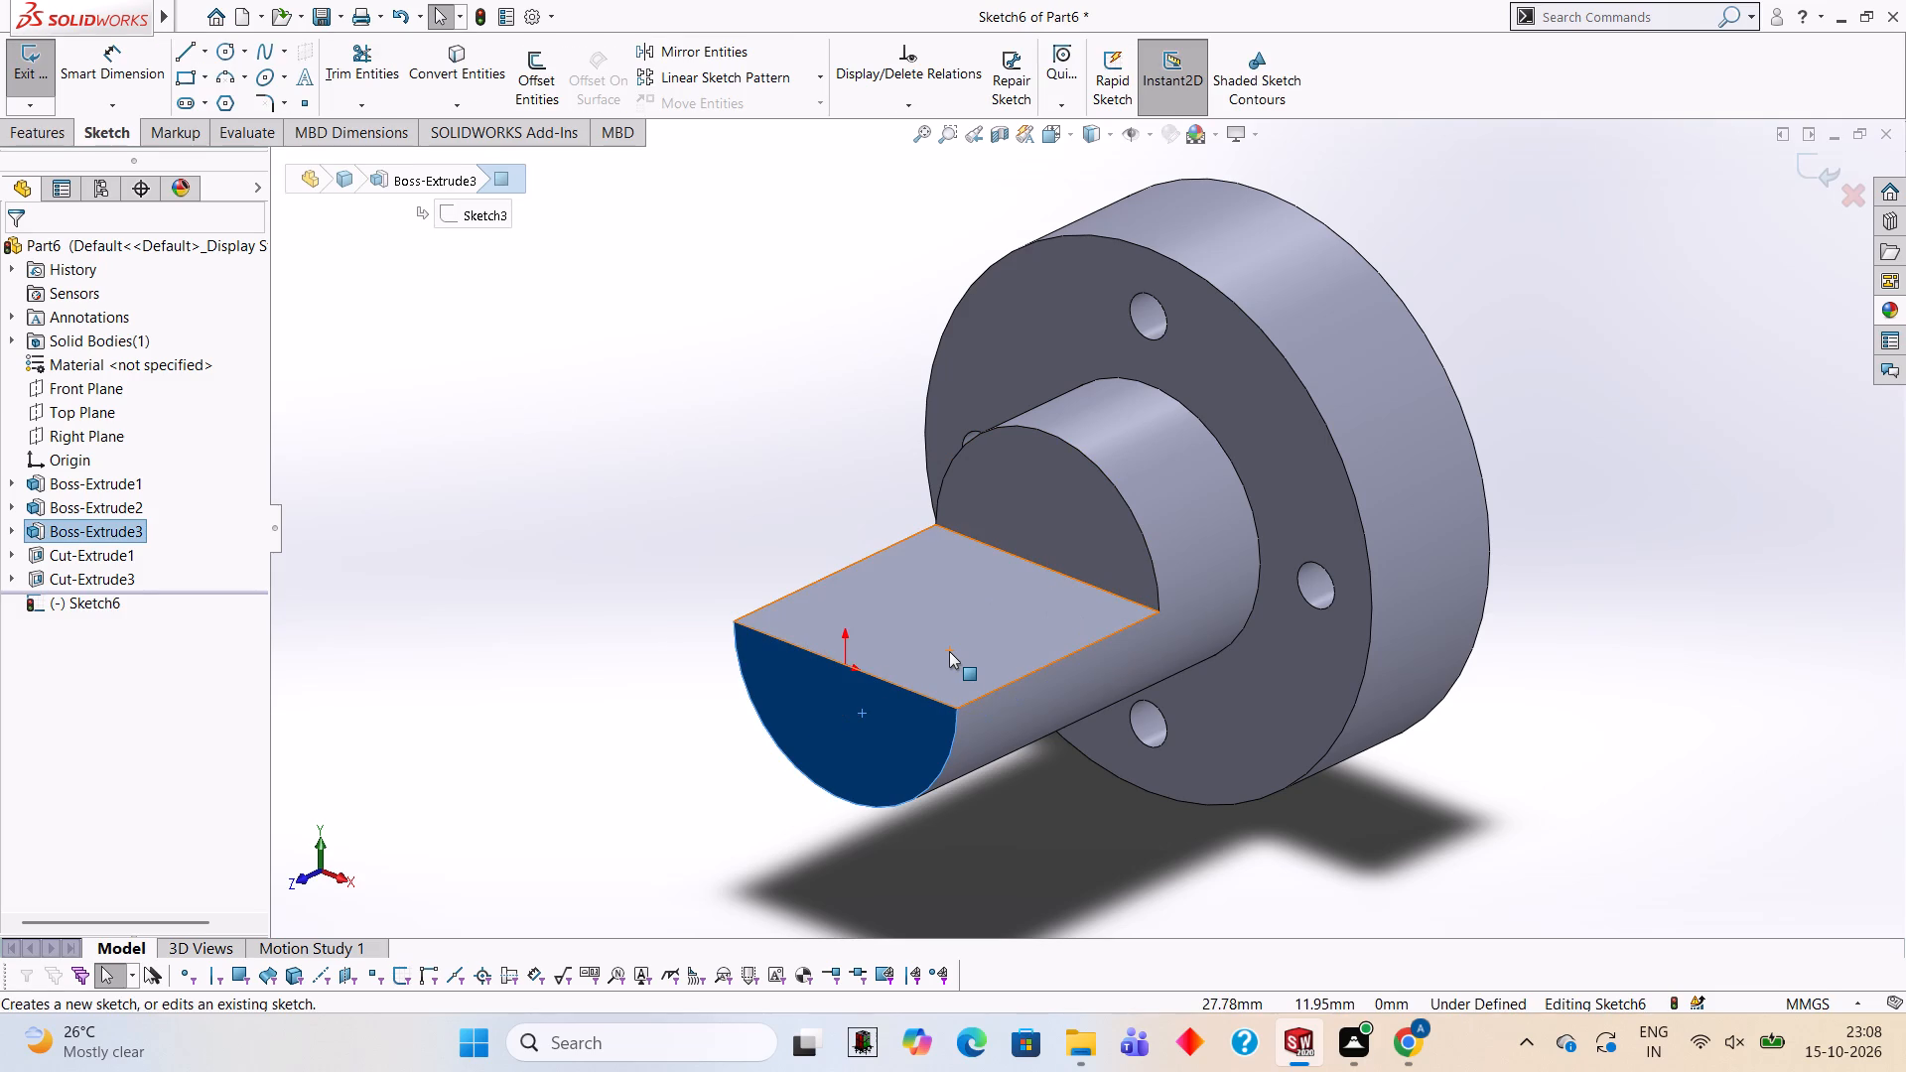
{"action": "key", "text": "ctrl+8"}
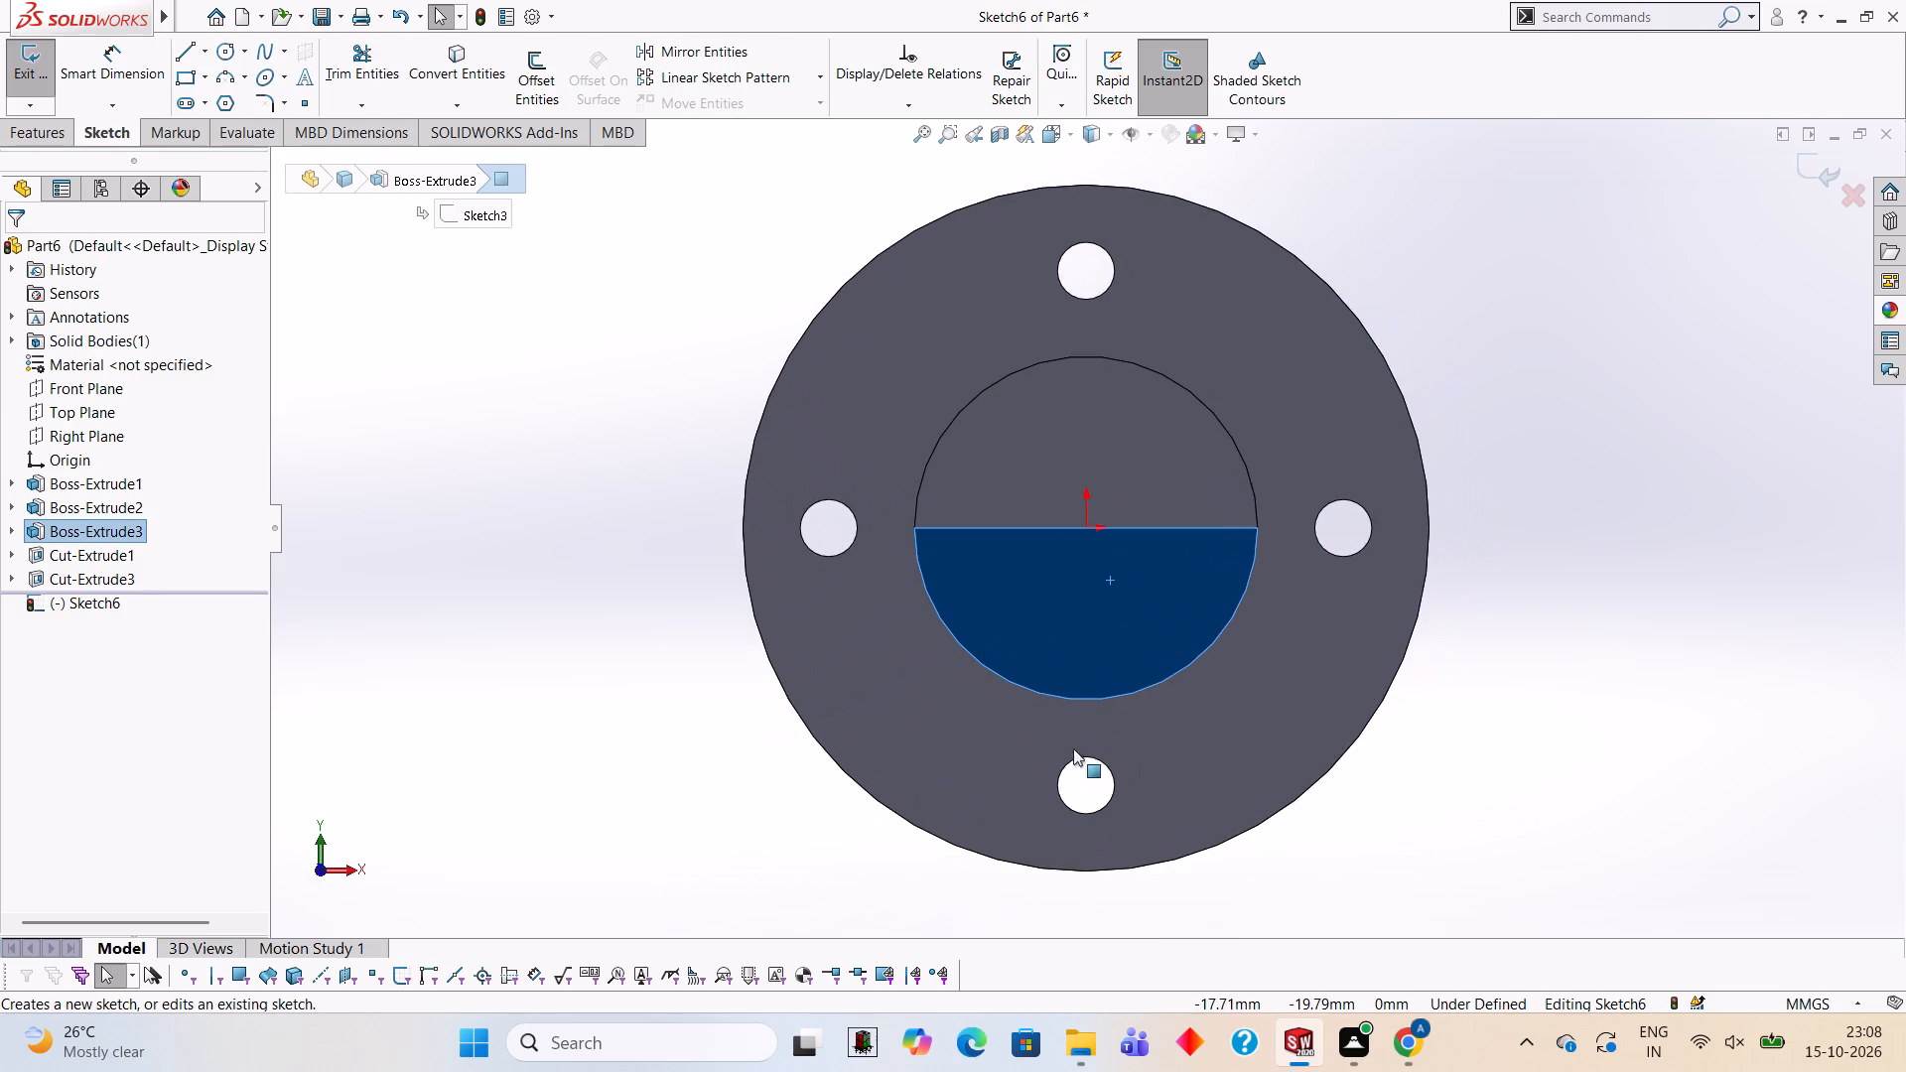
{"action": "scroll", "coordinate": [1074, 750], "scroll_direction": "down", "scroll_amount": 1}
{"action": "left_click", "coordinate": [216, 50]}
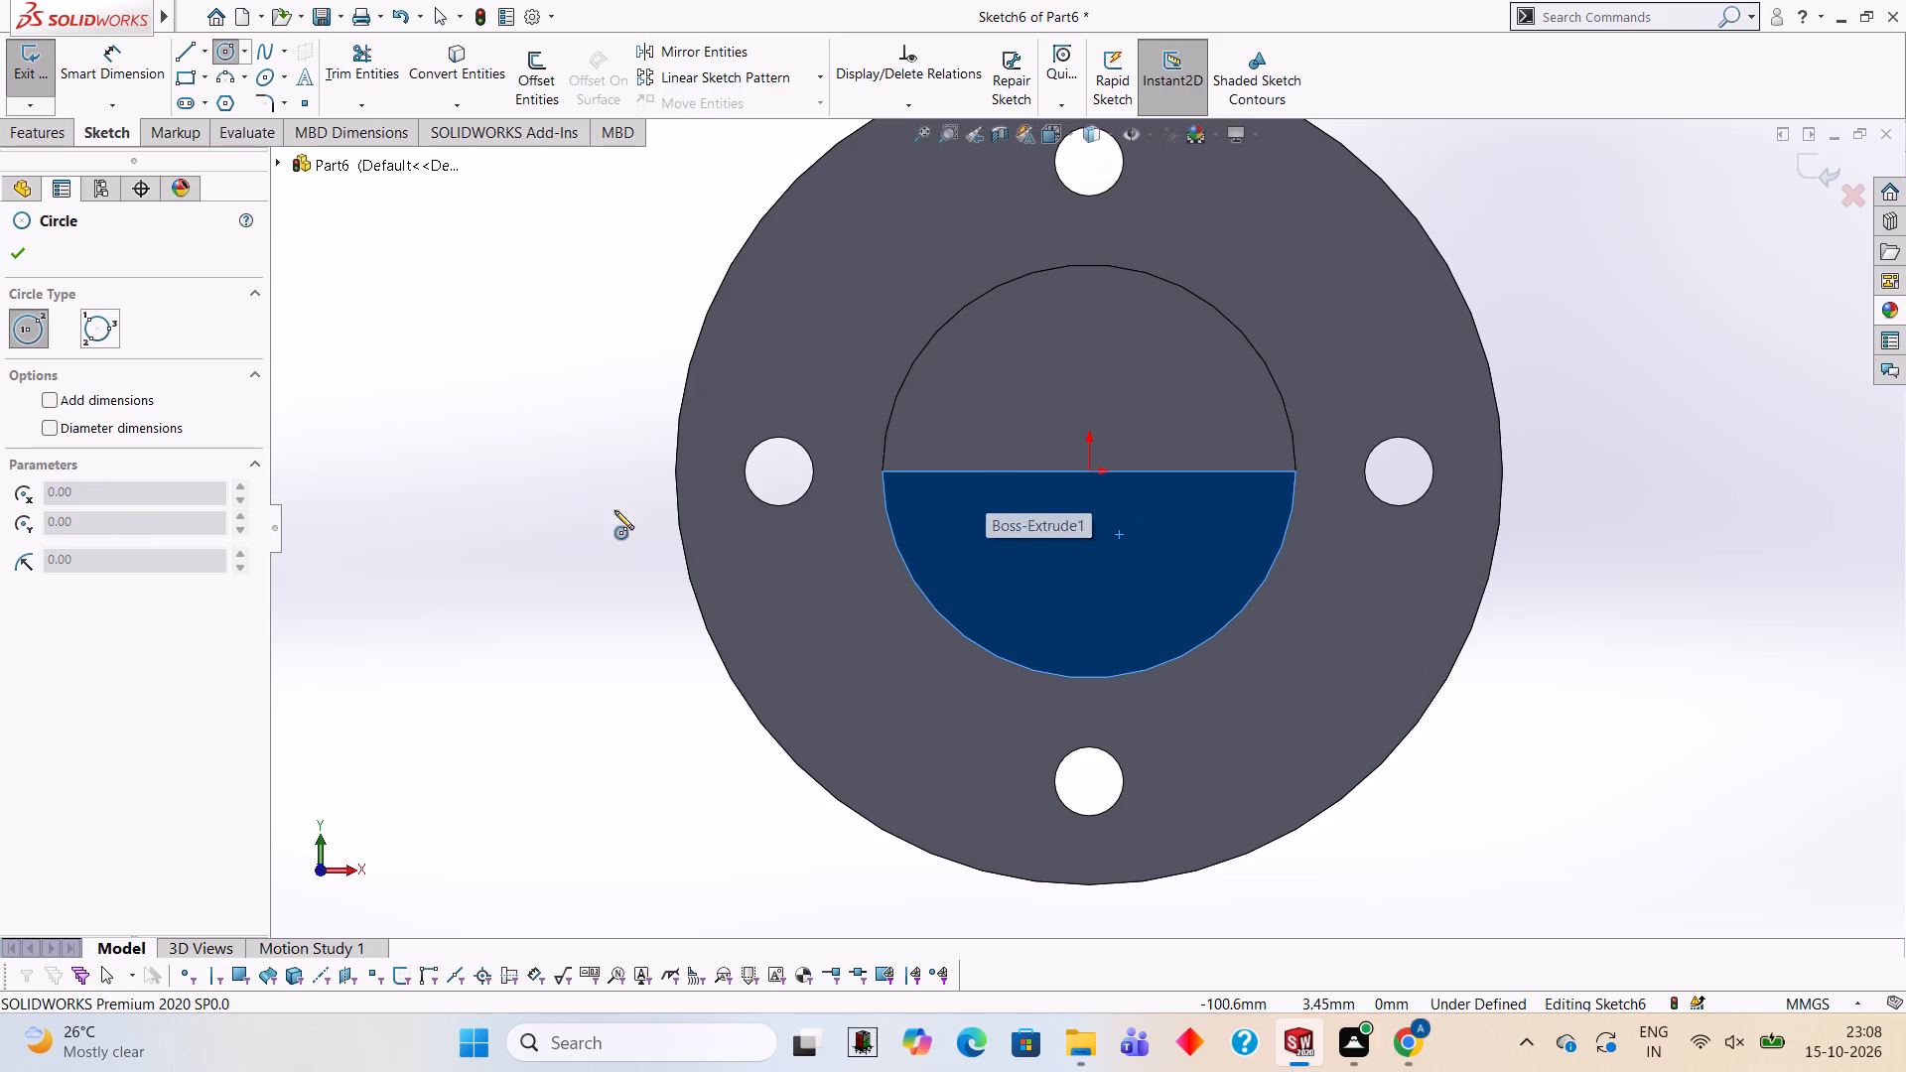
{"action": "left_click", "coordinate": [1088, 469]}
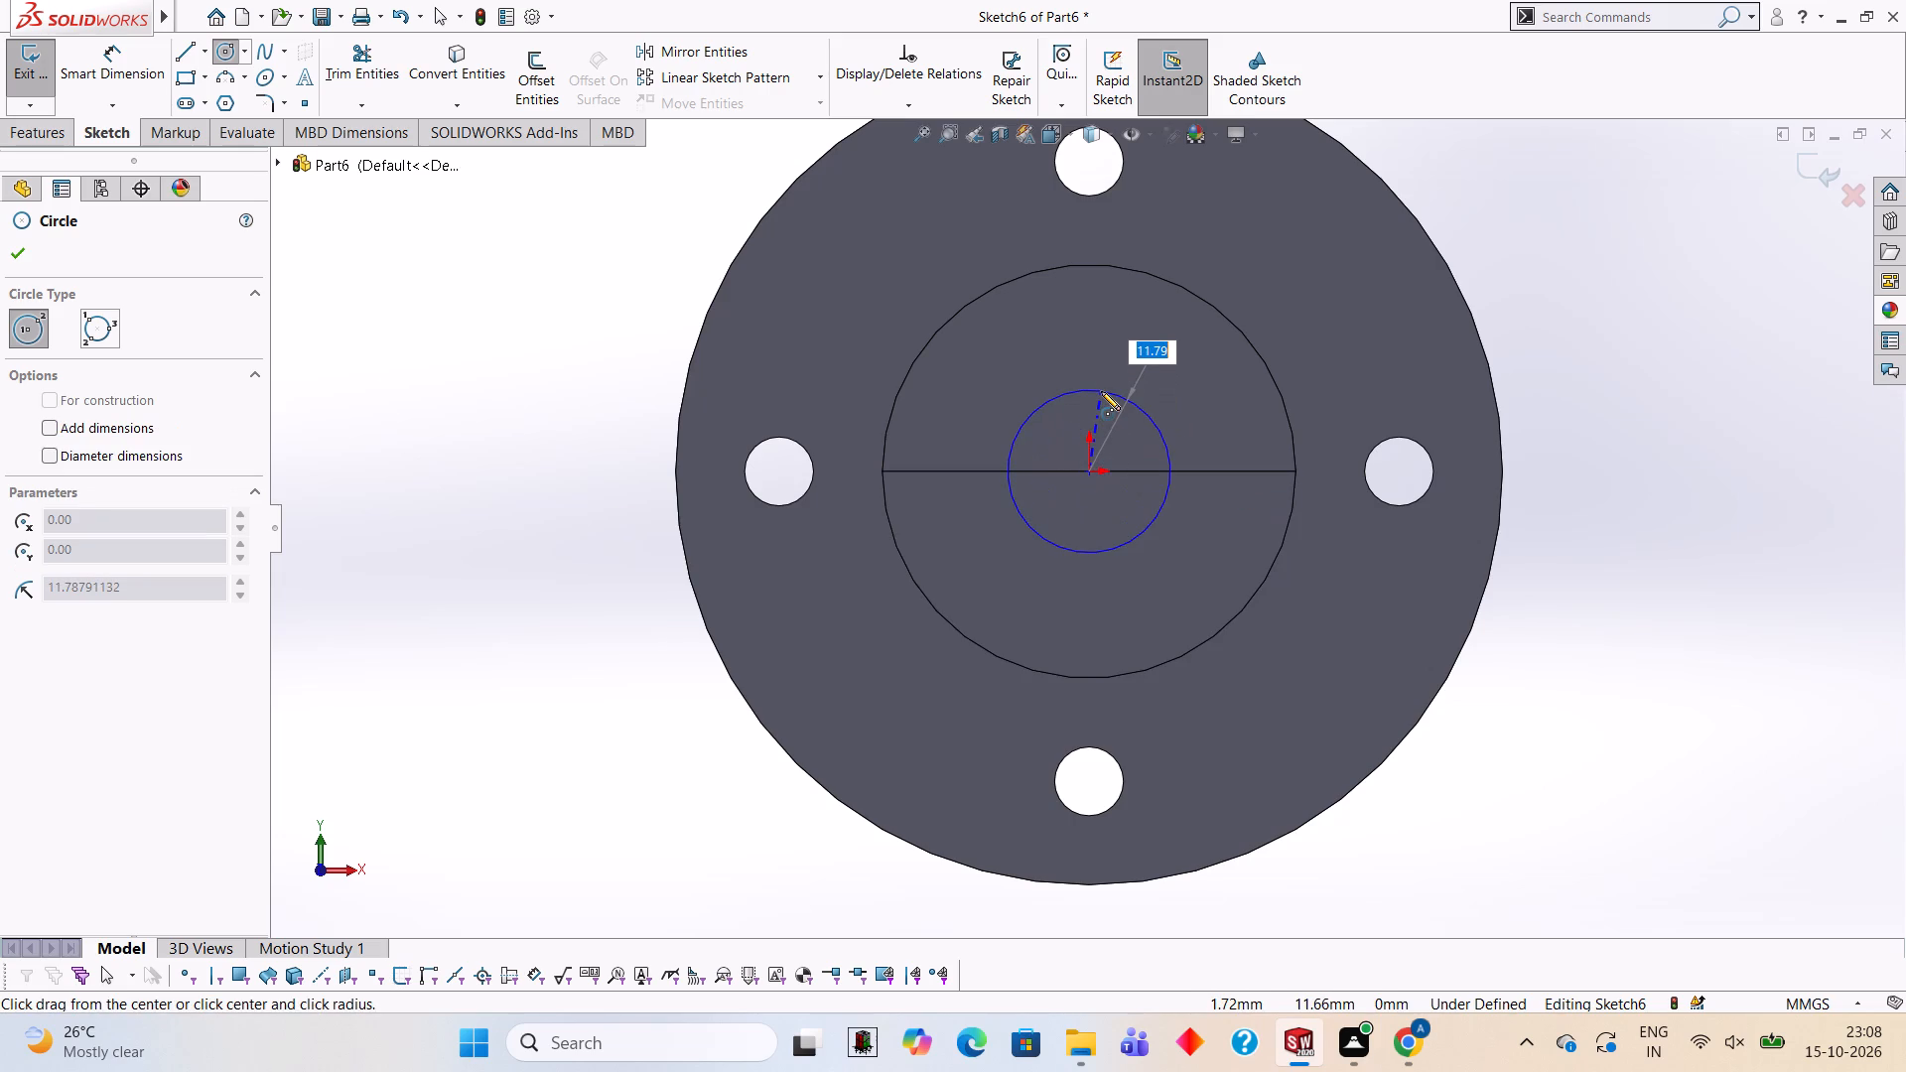
{"action": "type", "text": "20"}
{"action": "key", "text": "Return"}
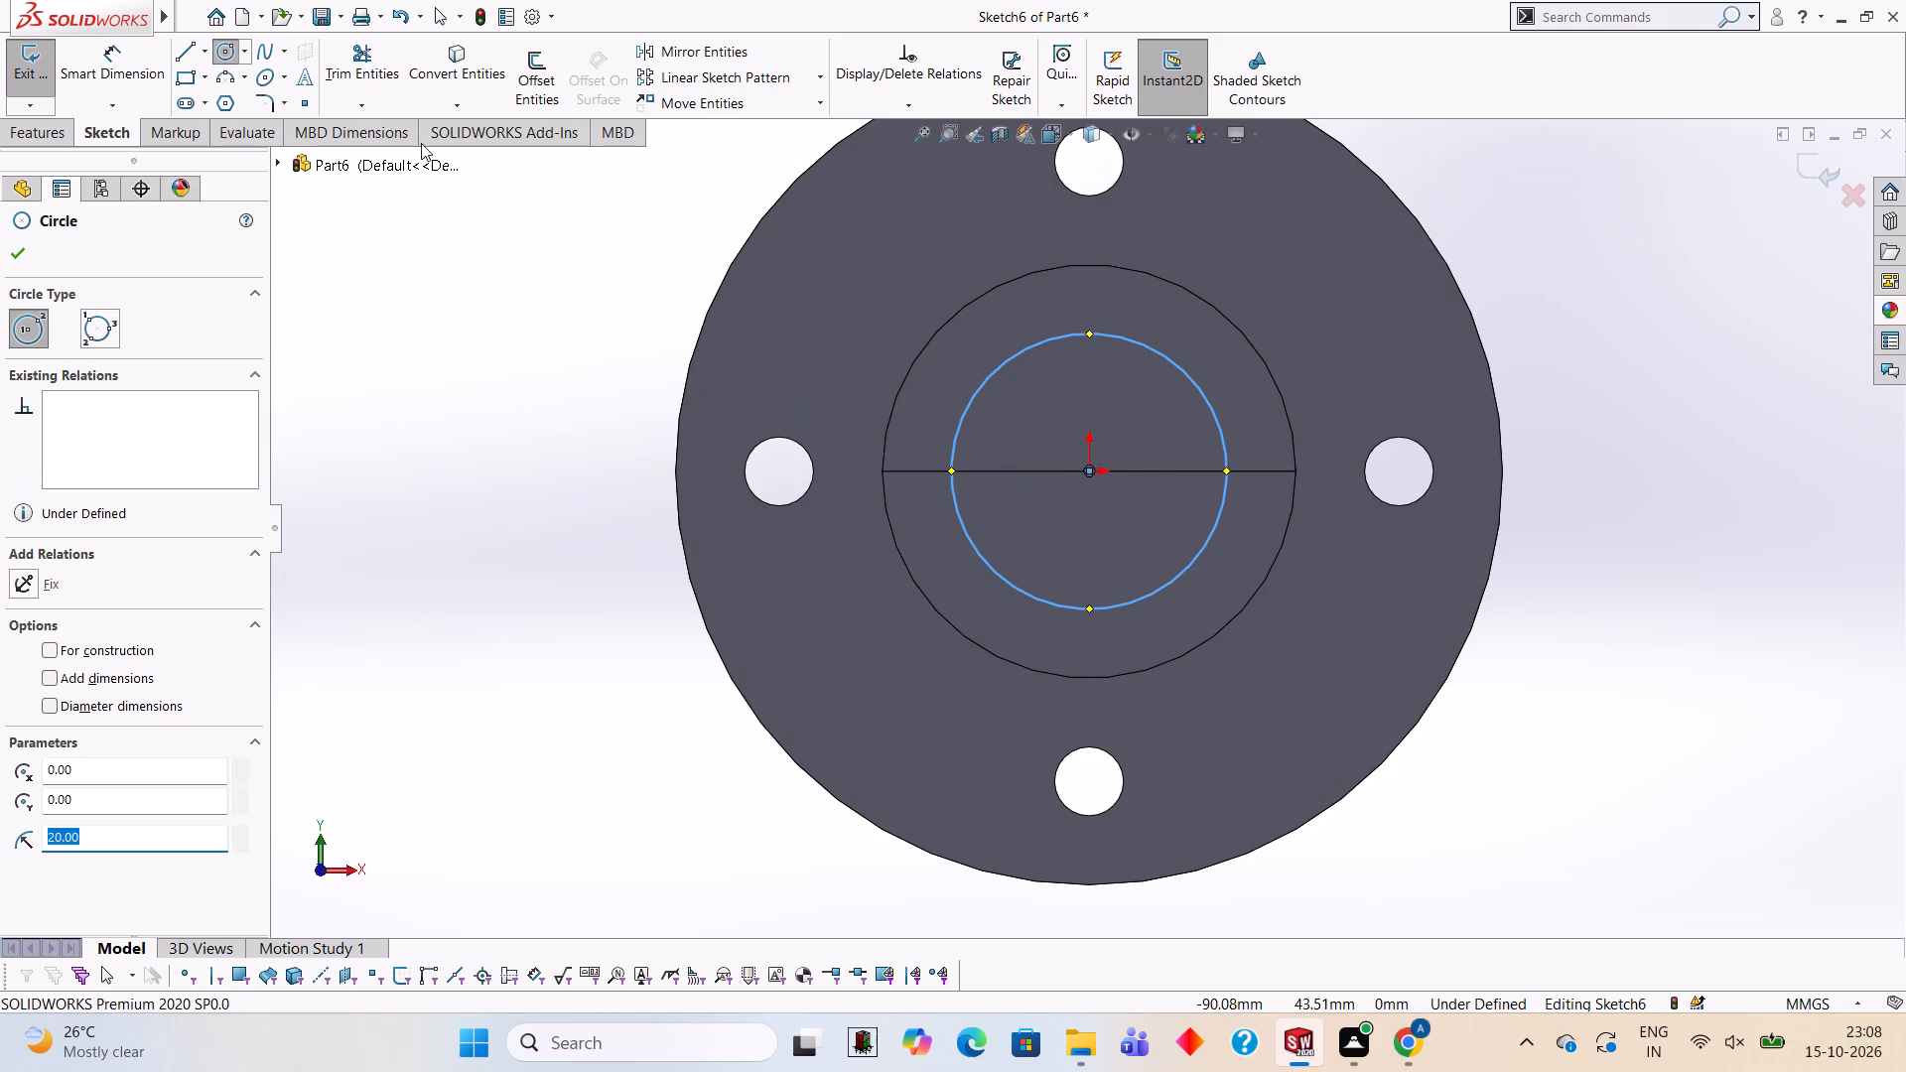
Draw a horizontal line along the full width of the extension's flat edge and trim away the circle's upper half.
{"action": "left_click", "coordinate": [175, 54]}
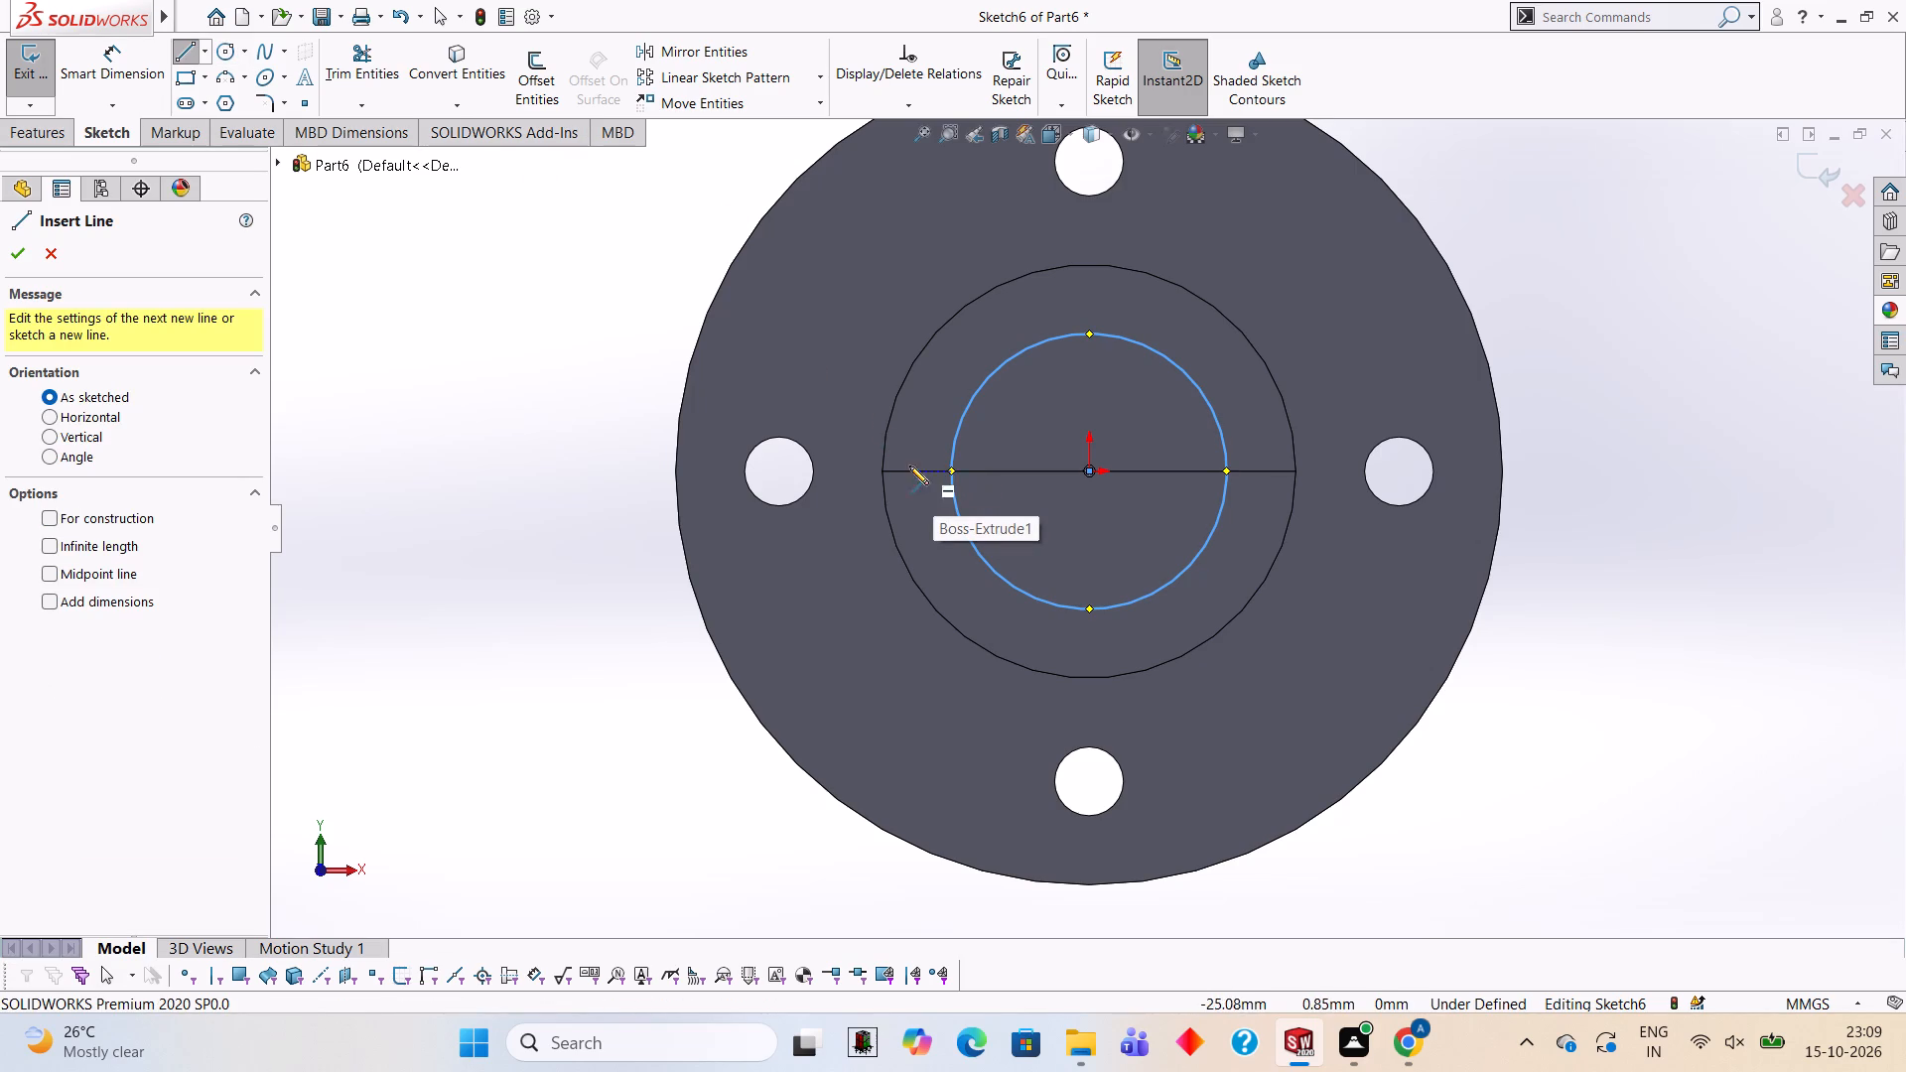
{"action": "left_click", "coordinate": [880, 469]}
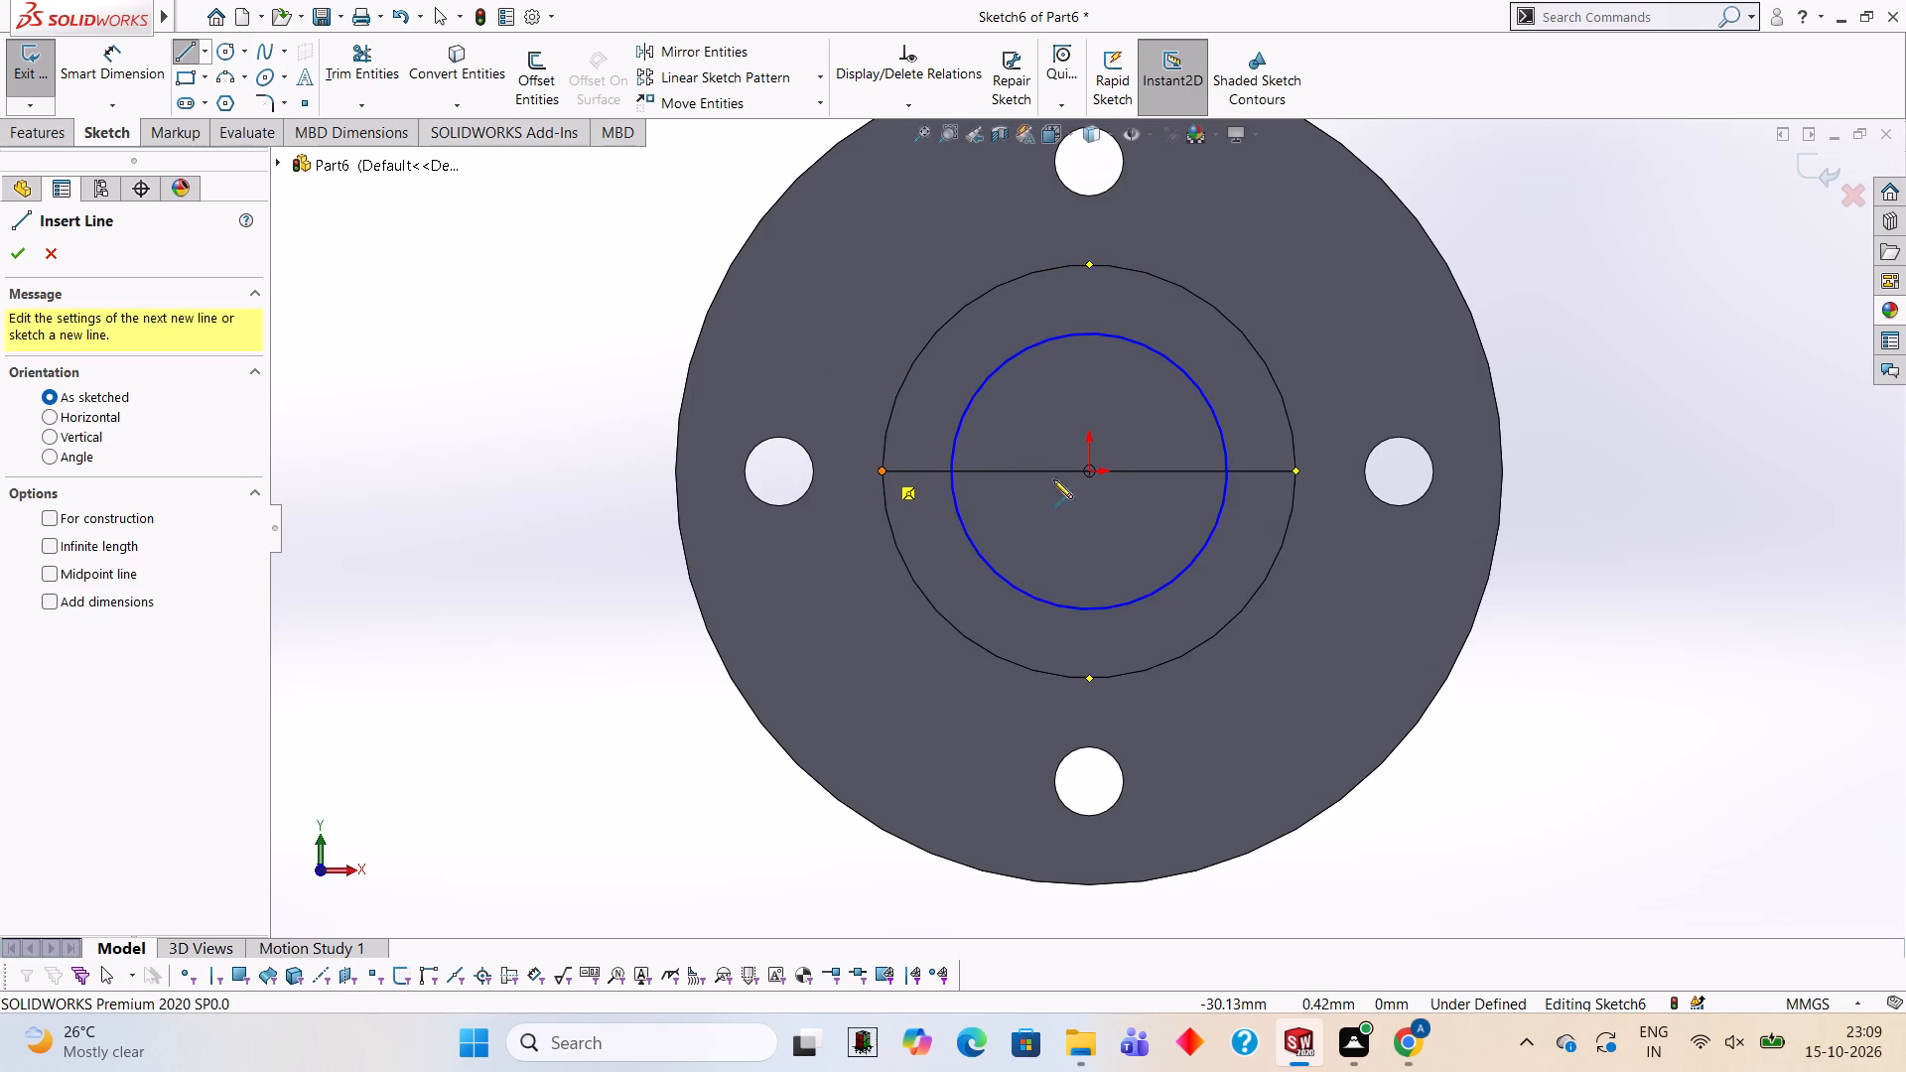
{"action": "left_click", "coordinate": [1293, 471]}
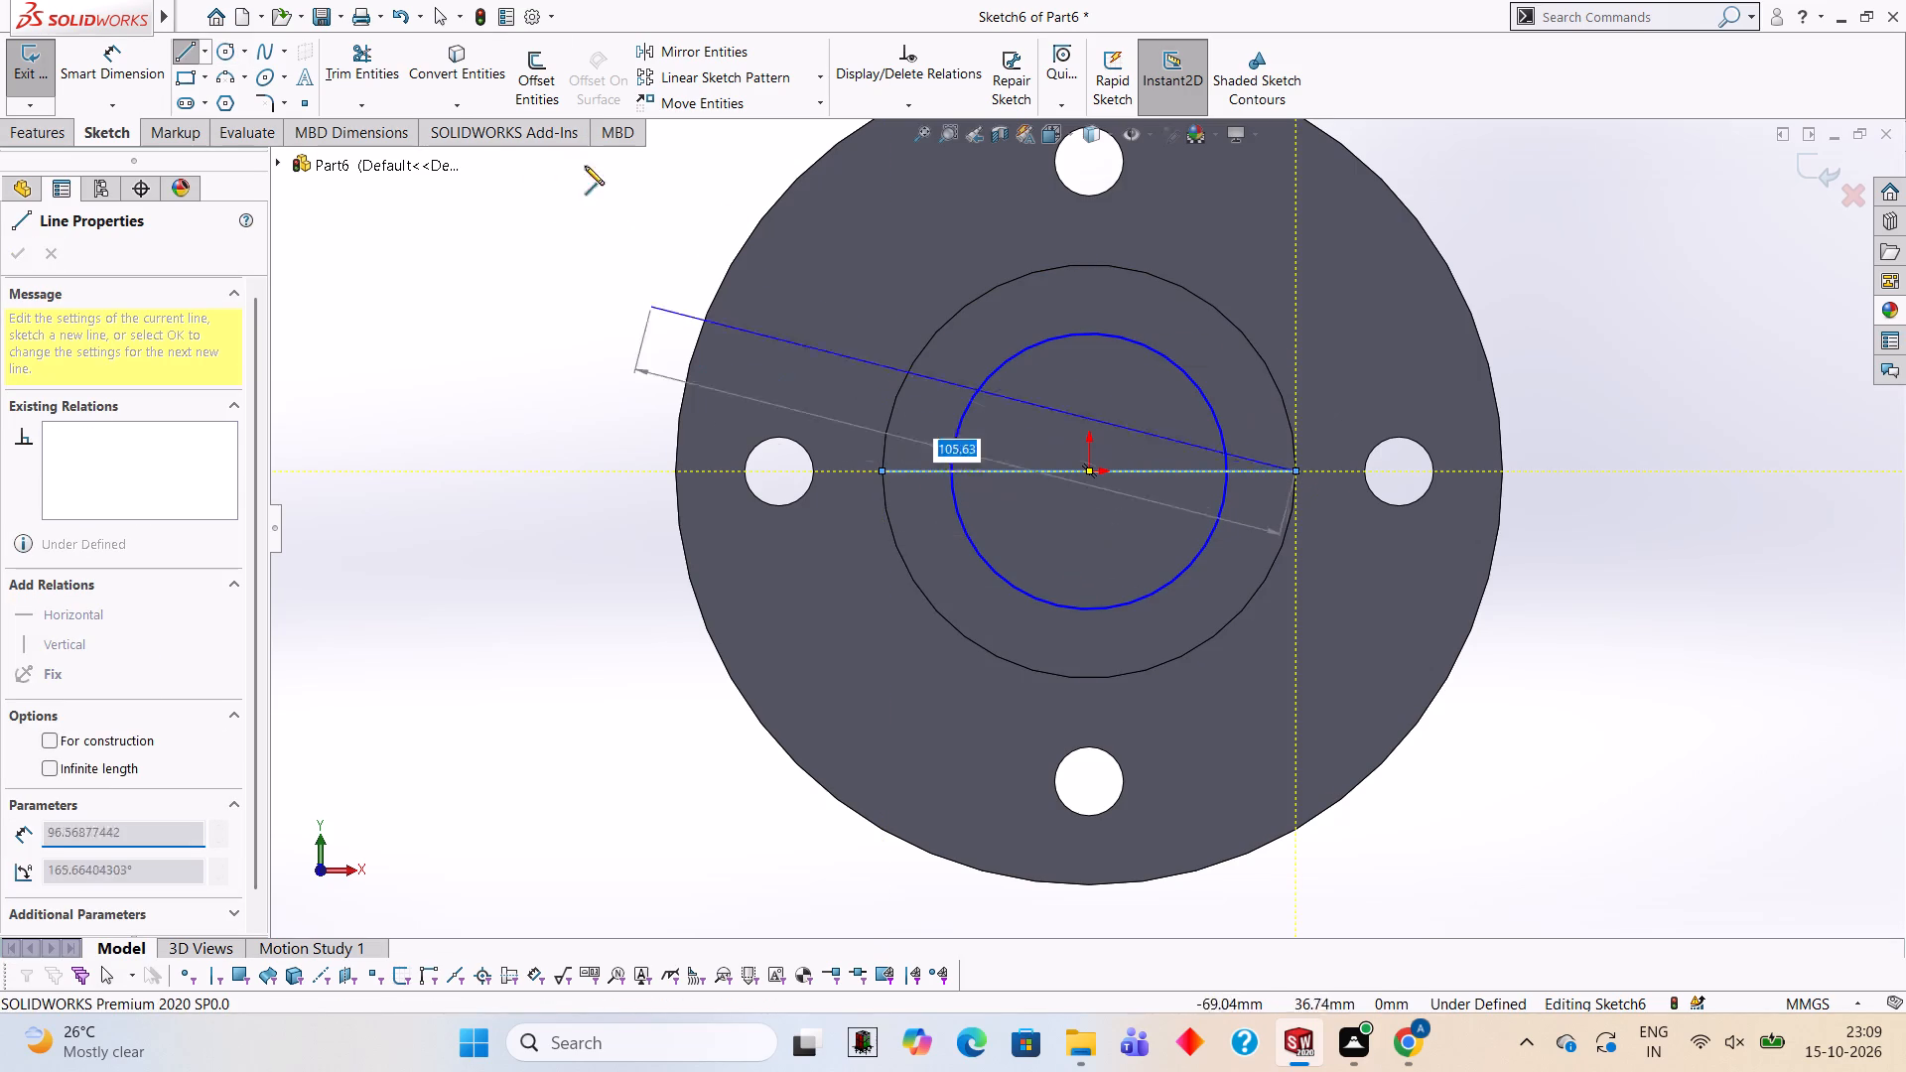
{"action": "left_click", "coordinate": [385, 74]}
{"action": "left_click", "coordinate": [988, 383]}
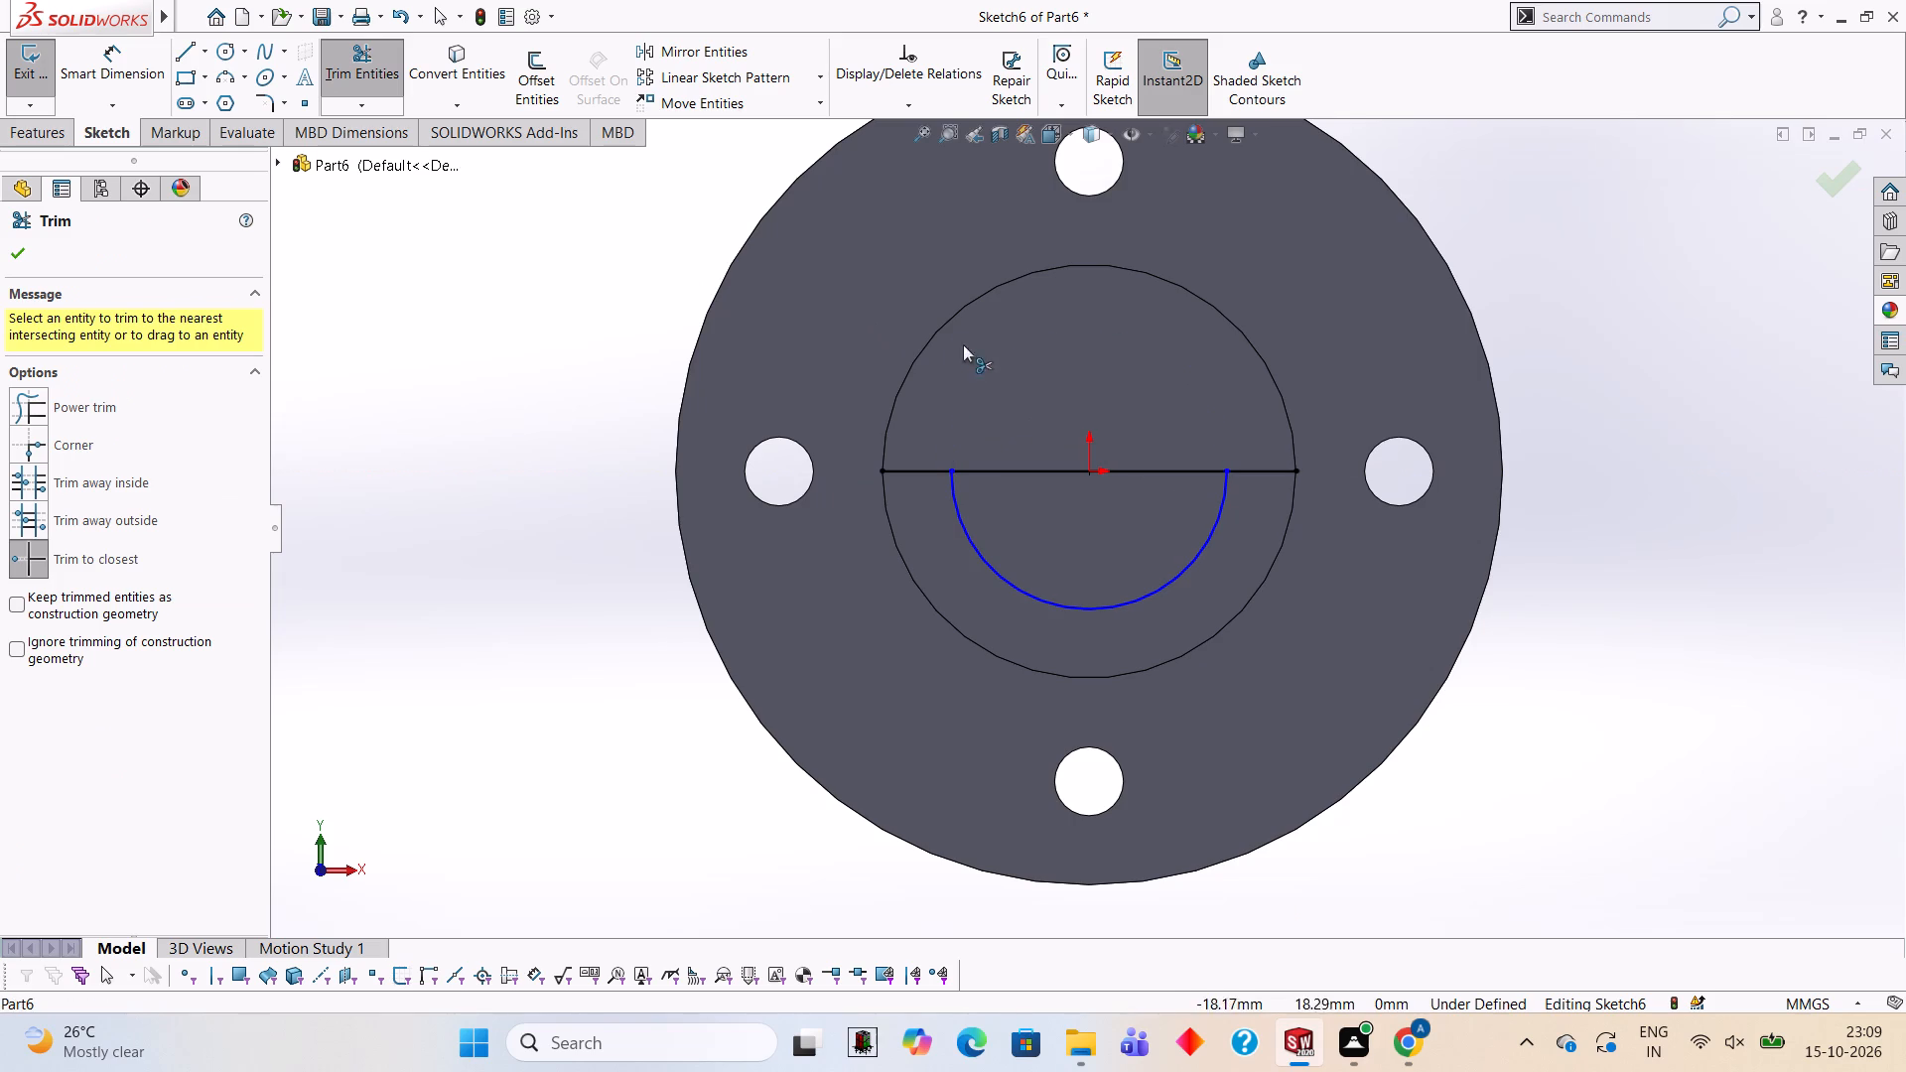
{"action": "left_click", "coordinate": [939, 323]}
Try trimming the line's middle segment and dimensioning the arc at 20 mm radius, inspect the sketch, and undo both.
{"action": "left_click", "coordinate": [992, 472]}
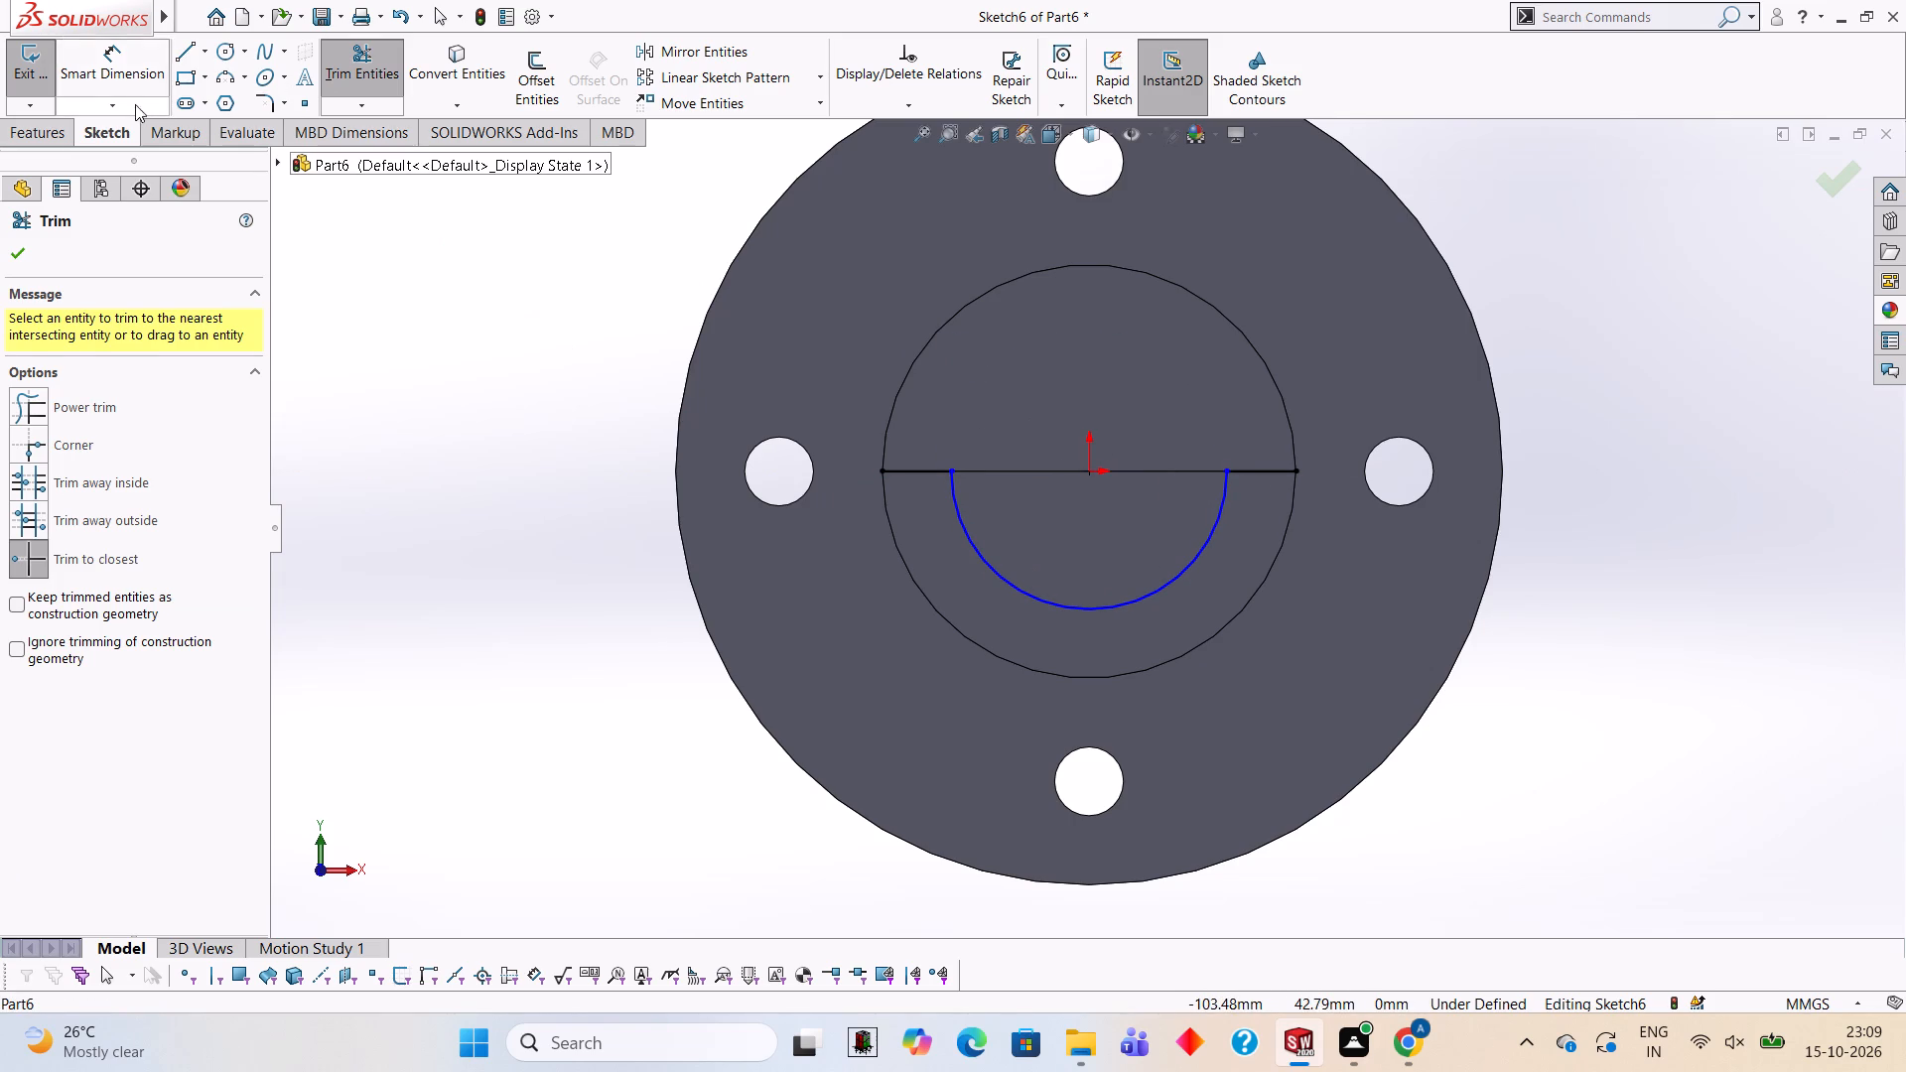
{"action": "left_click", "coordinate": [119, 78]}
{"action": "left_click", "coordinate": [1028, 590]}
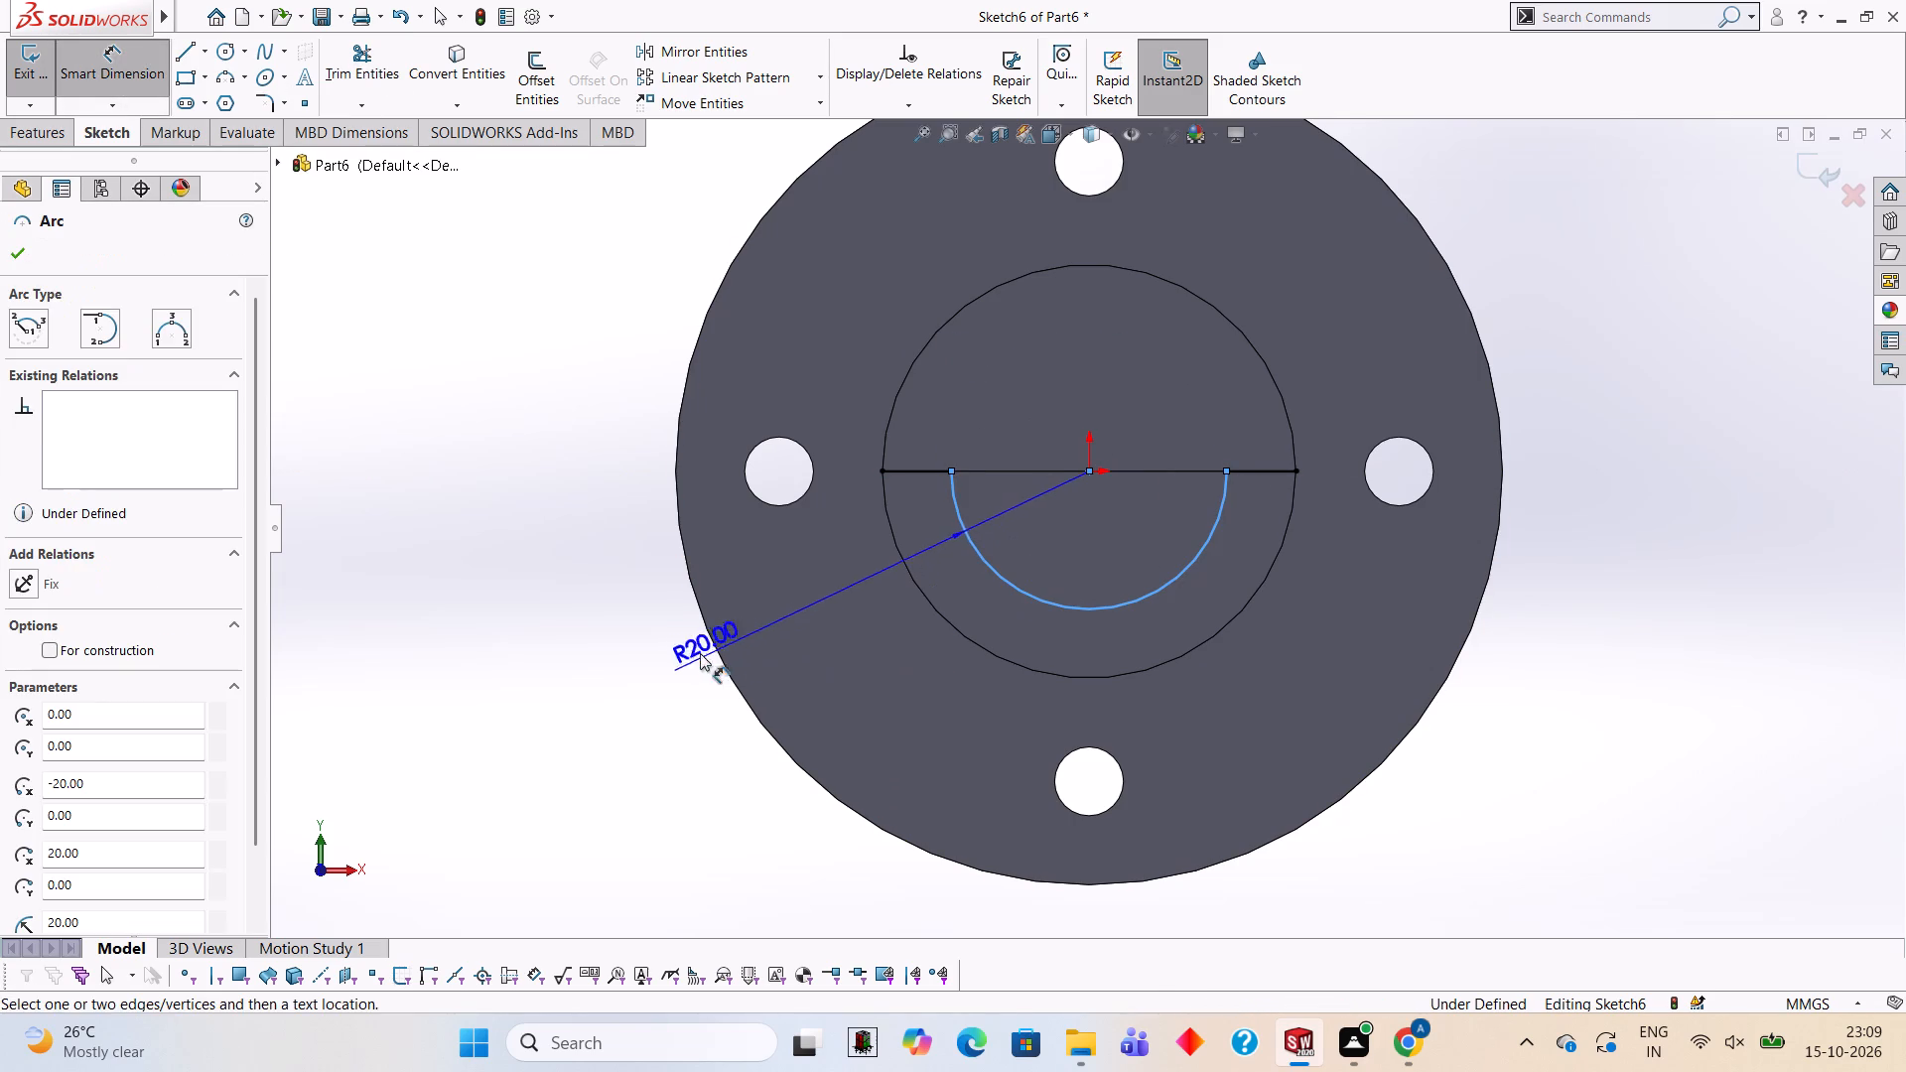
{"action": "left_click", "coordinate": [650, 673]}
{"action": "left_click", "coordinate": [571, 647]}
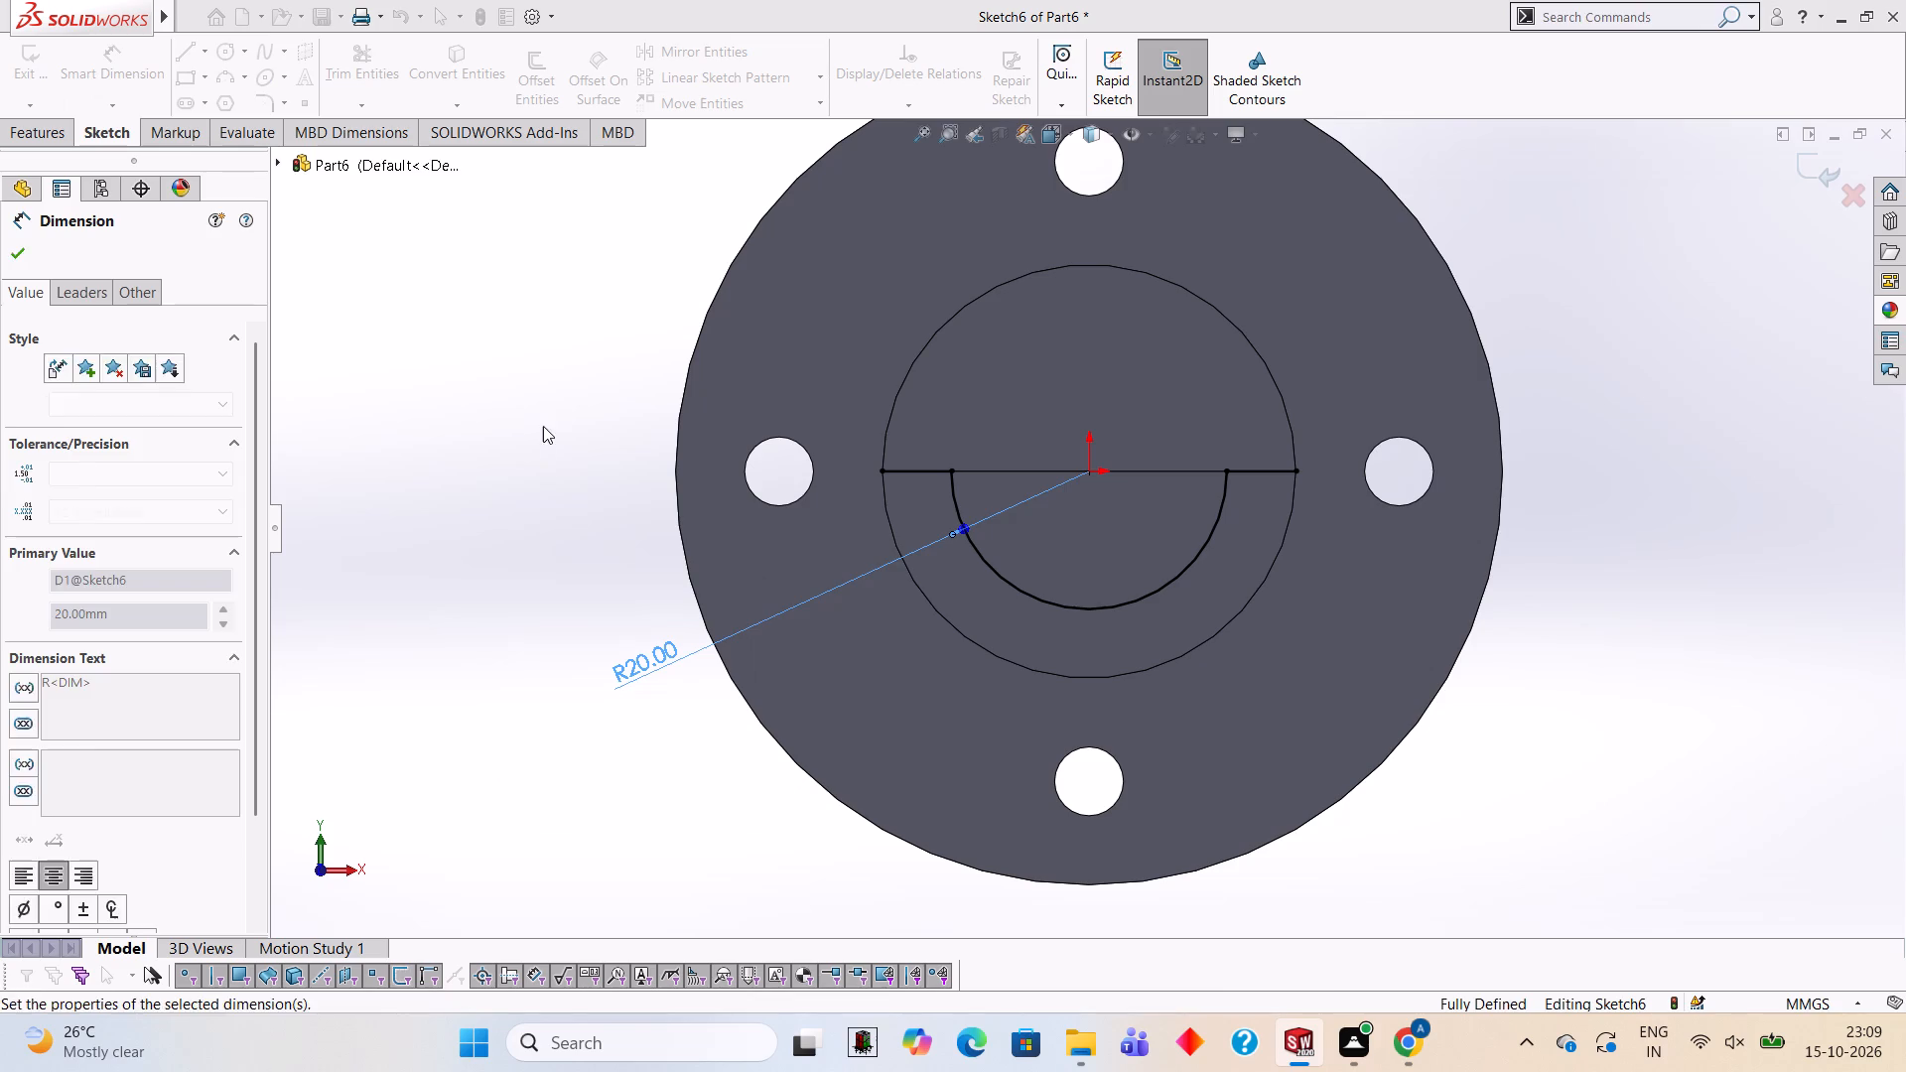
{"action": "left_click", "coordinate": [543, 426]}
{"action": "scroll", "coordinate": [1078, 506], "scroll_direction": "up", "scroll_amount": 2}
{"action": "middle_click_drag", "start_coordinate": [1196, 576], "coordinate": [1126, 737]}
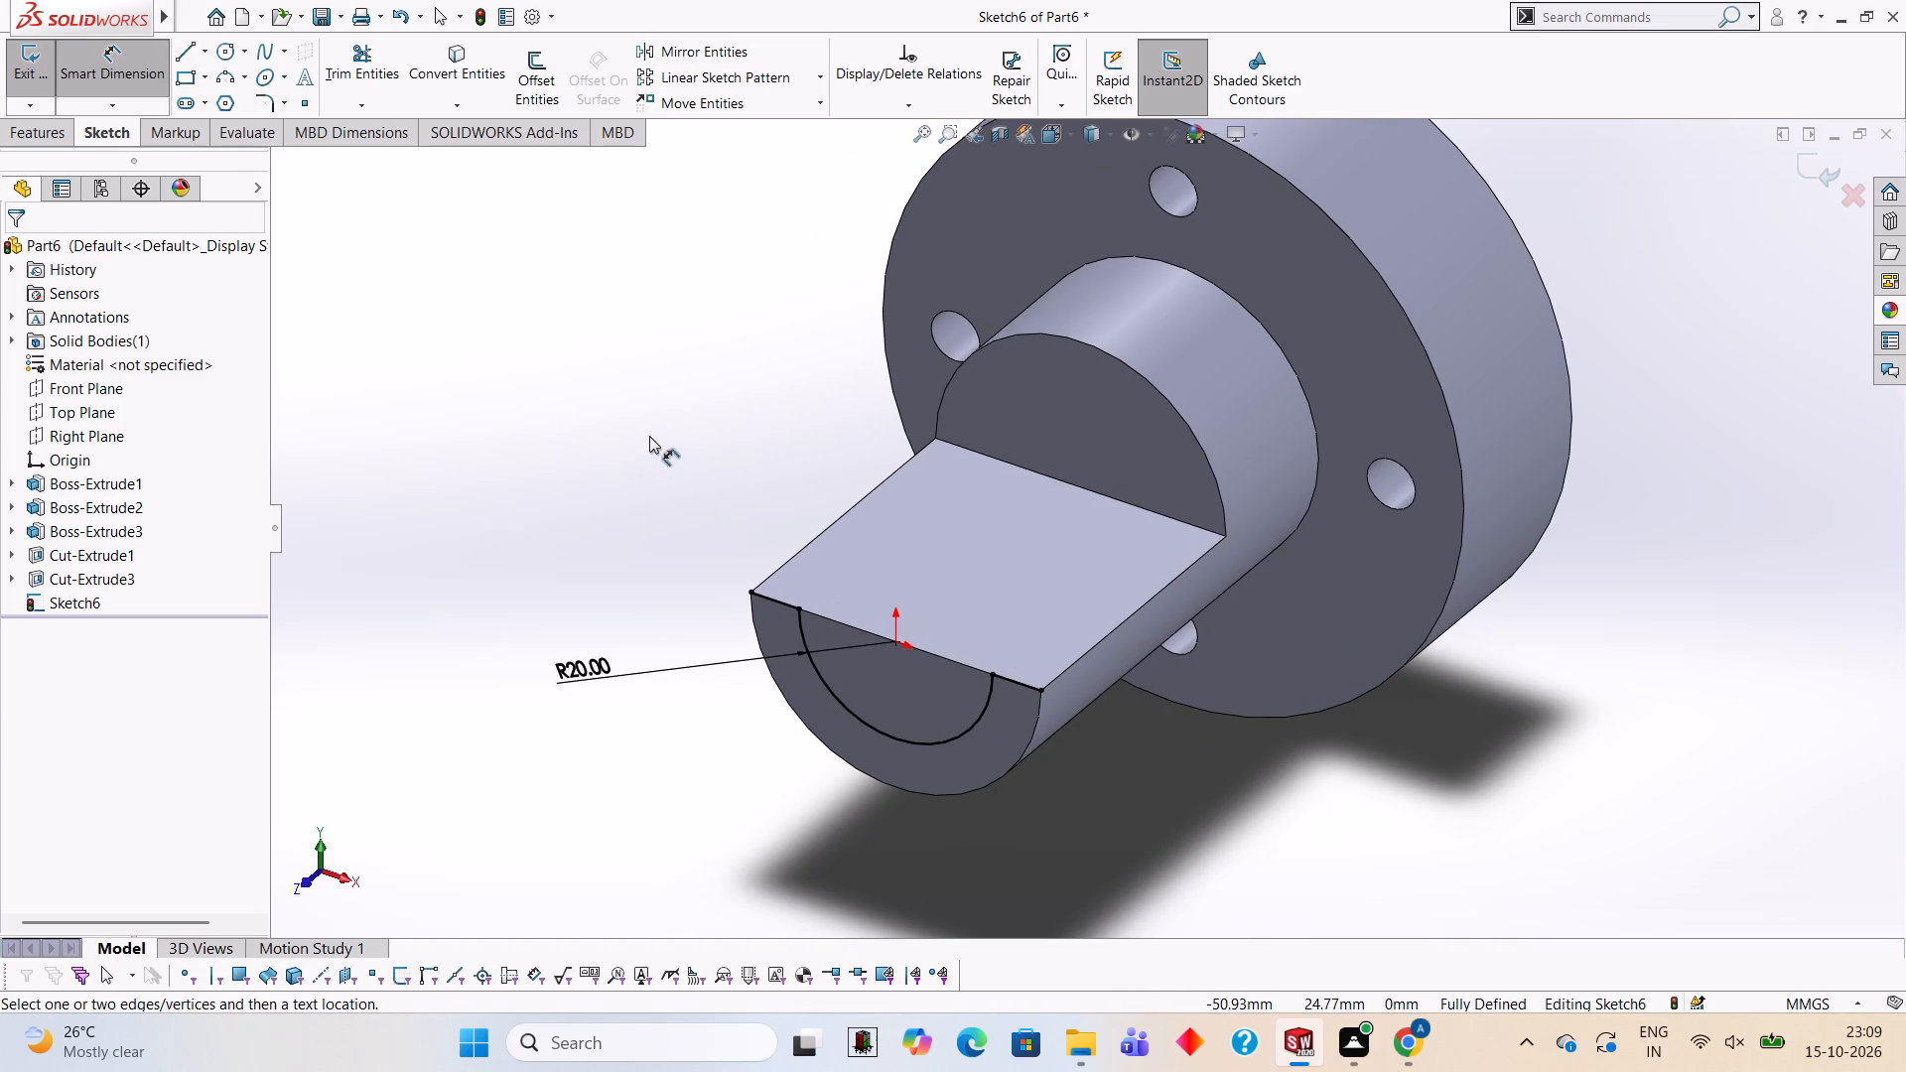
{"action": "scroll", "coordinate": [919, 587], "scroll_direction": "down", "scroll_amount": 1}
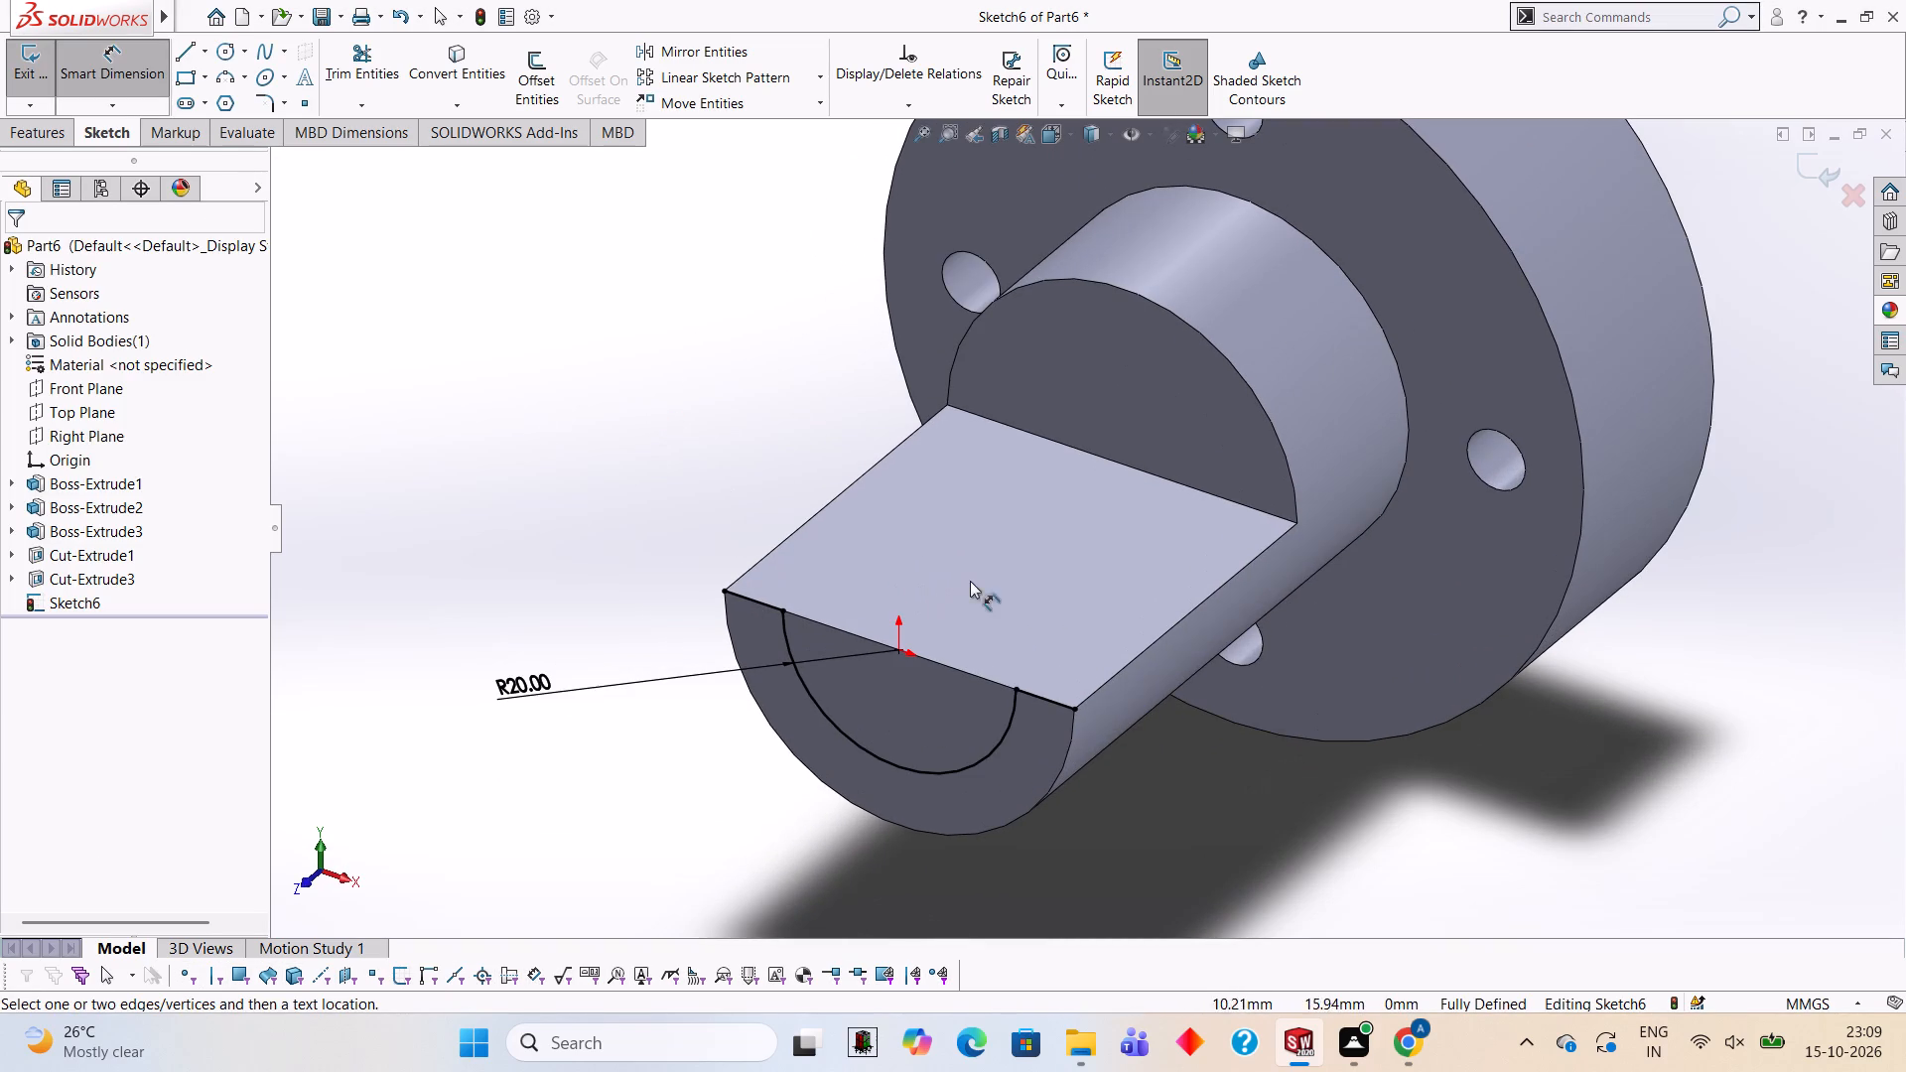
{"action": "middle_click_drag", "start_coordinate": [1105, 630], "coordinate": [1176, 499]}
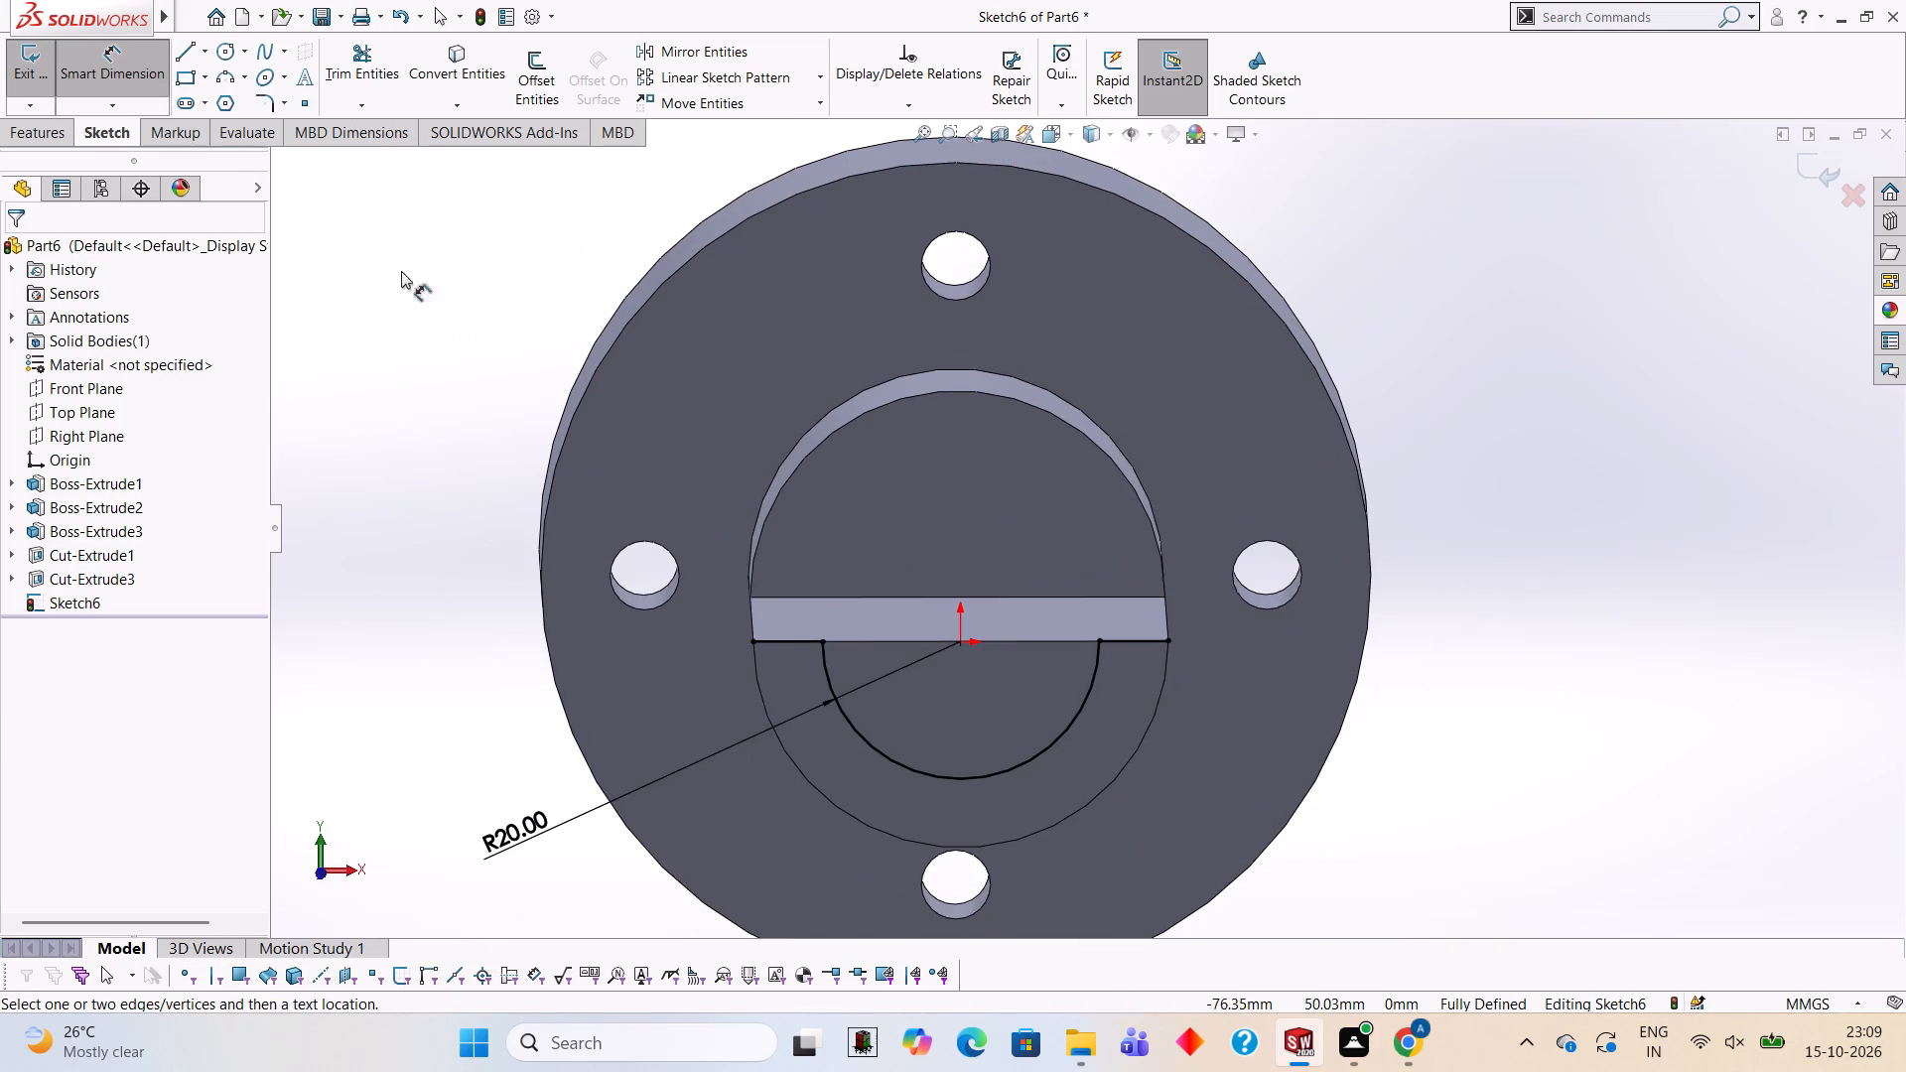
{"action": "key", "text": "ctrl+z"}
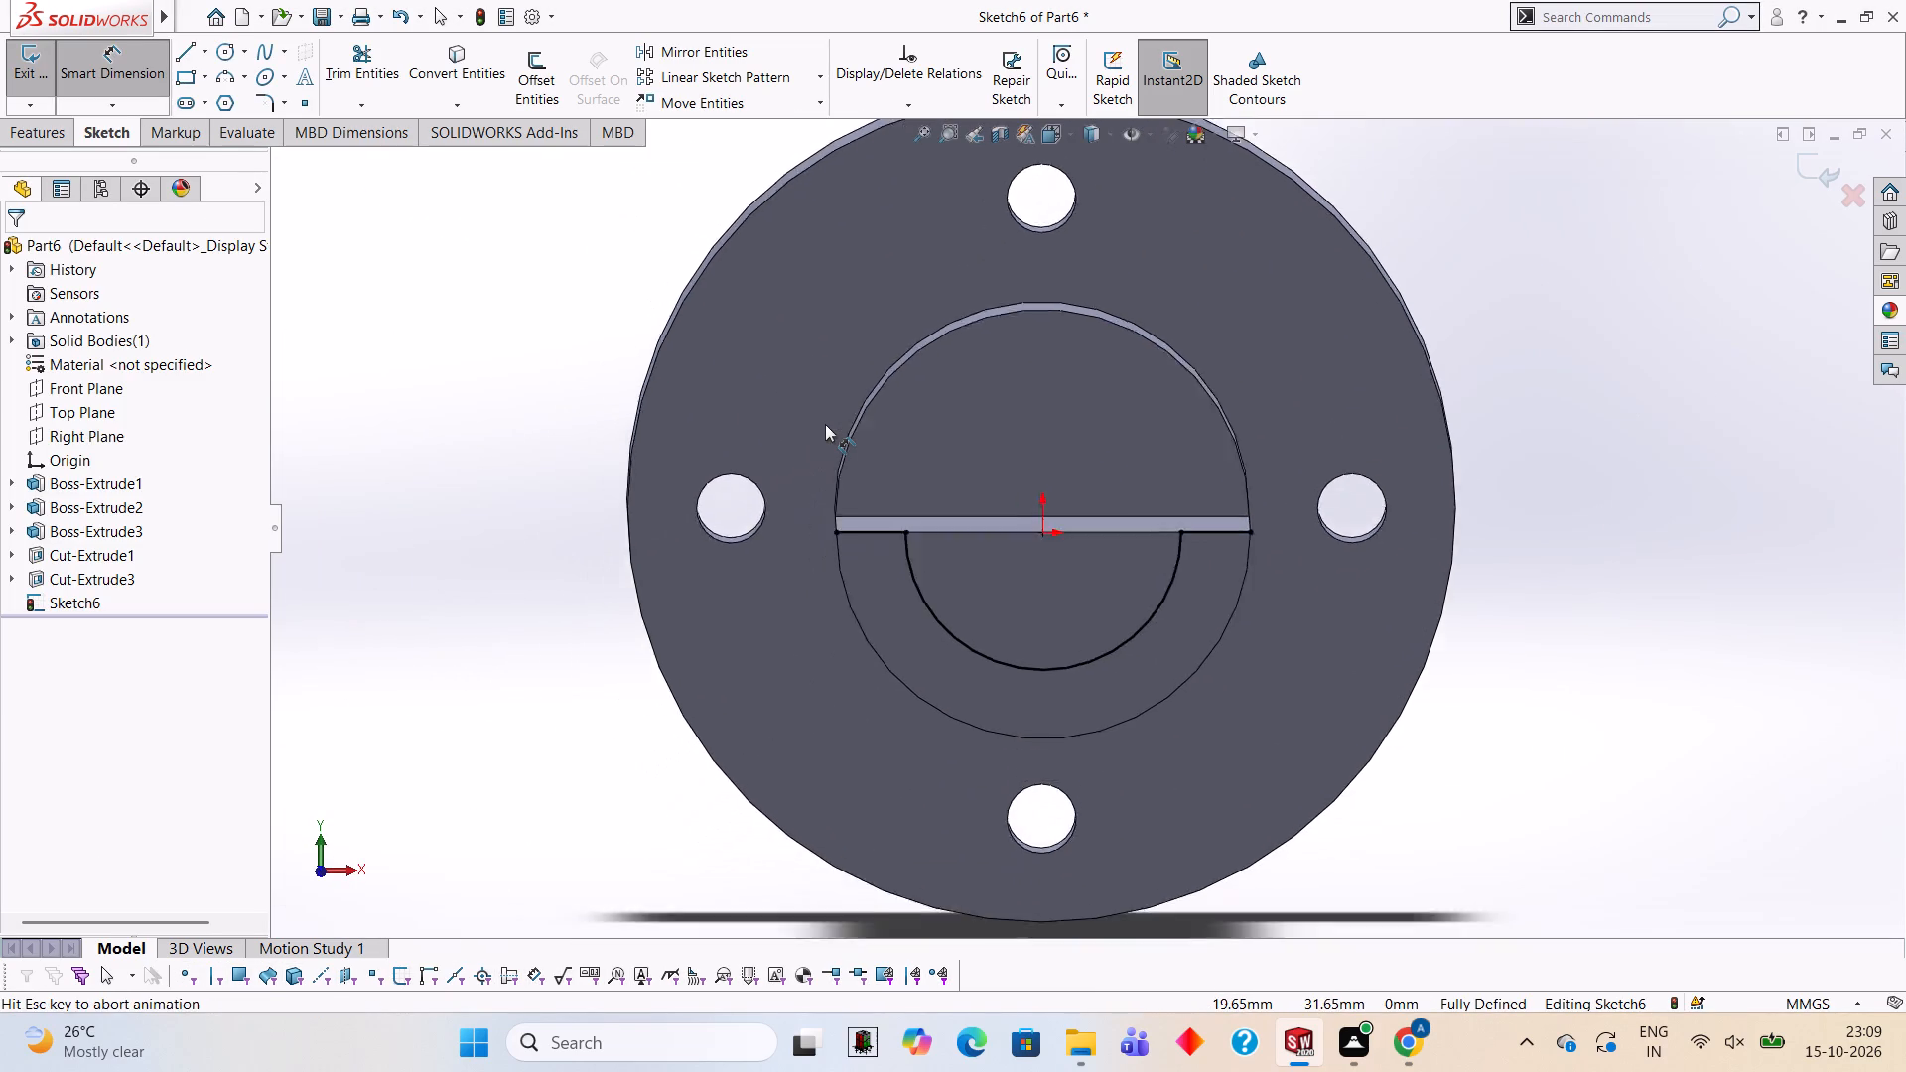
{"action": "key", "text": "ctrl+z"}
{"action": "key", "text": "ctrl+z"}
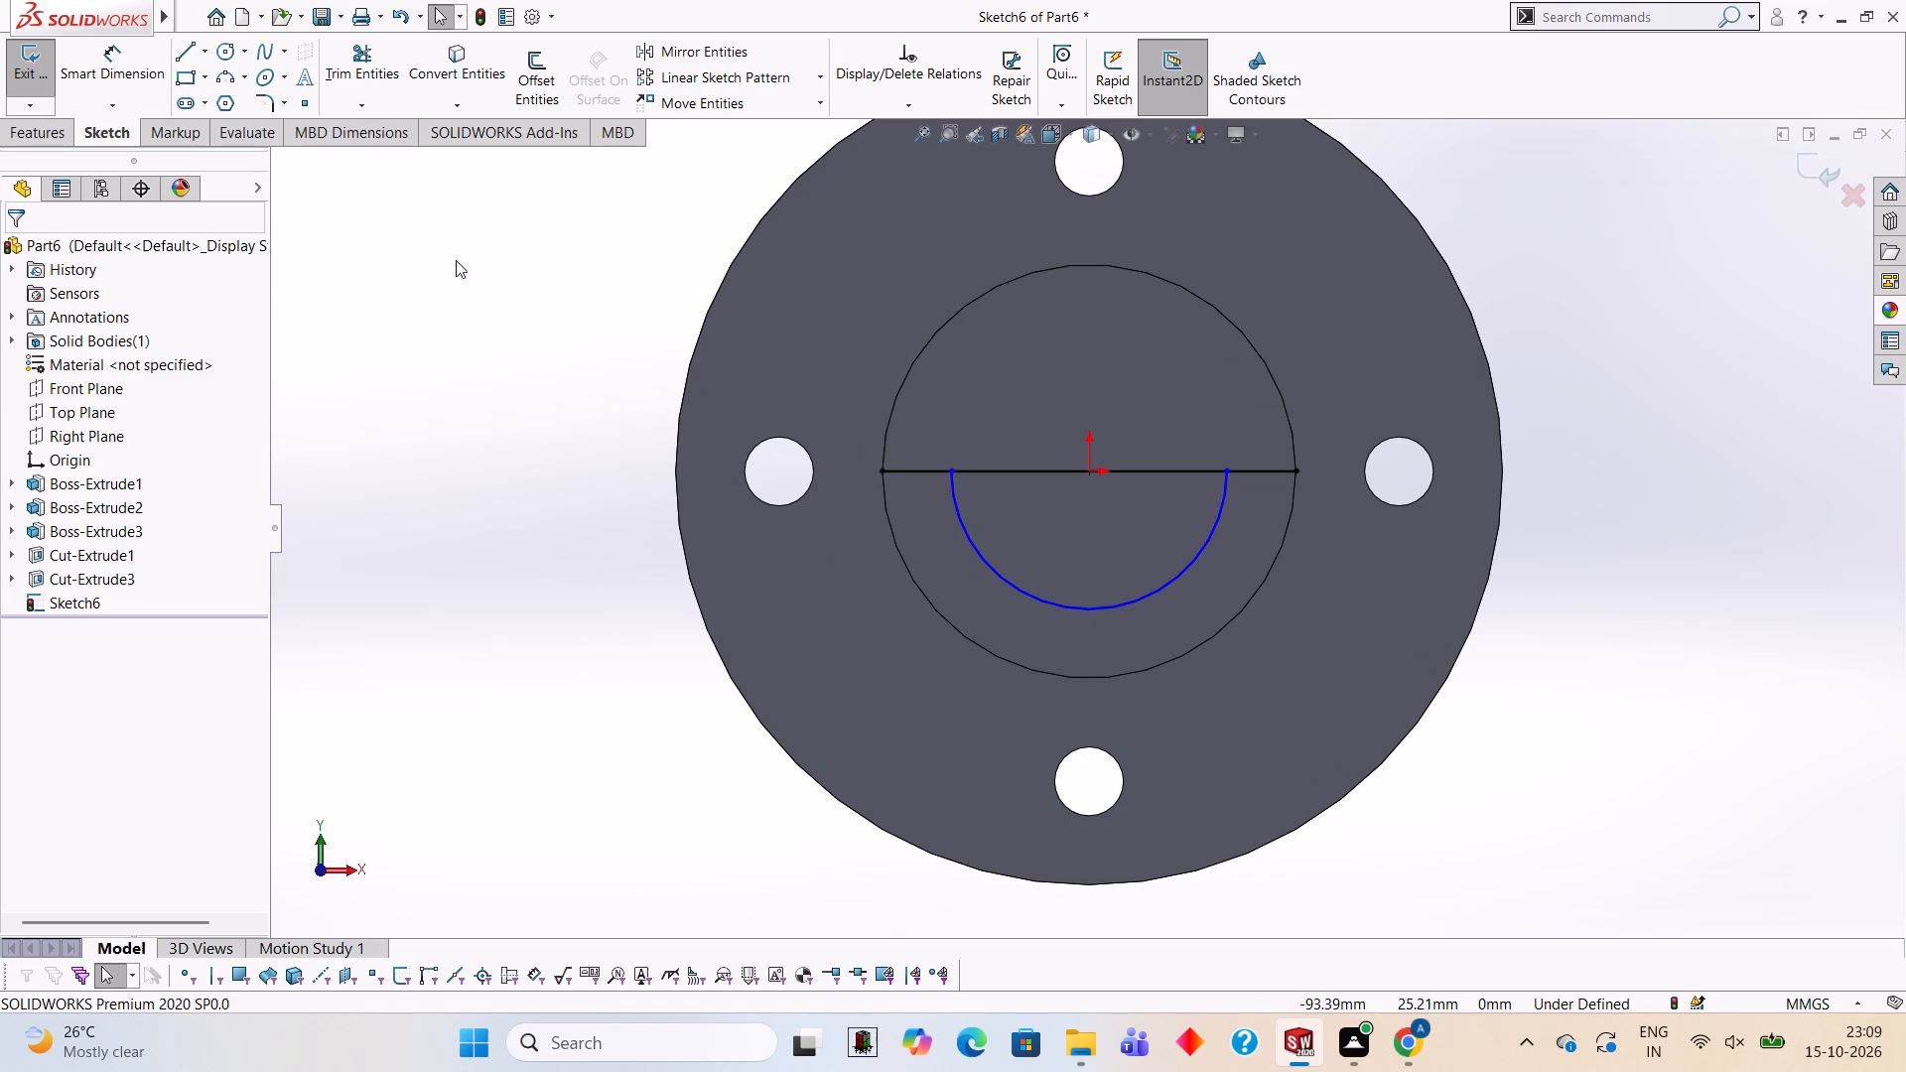
Trim the two line ends outside the arc, leaving a closed half-circle profile.
{"action": "left_click", "coordinate": [382, 48]}
{"action": "left_click", "coordinate": [915, 472]}
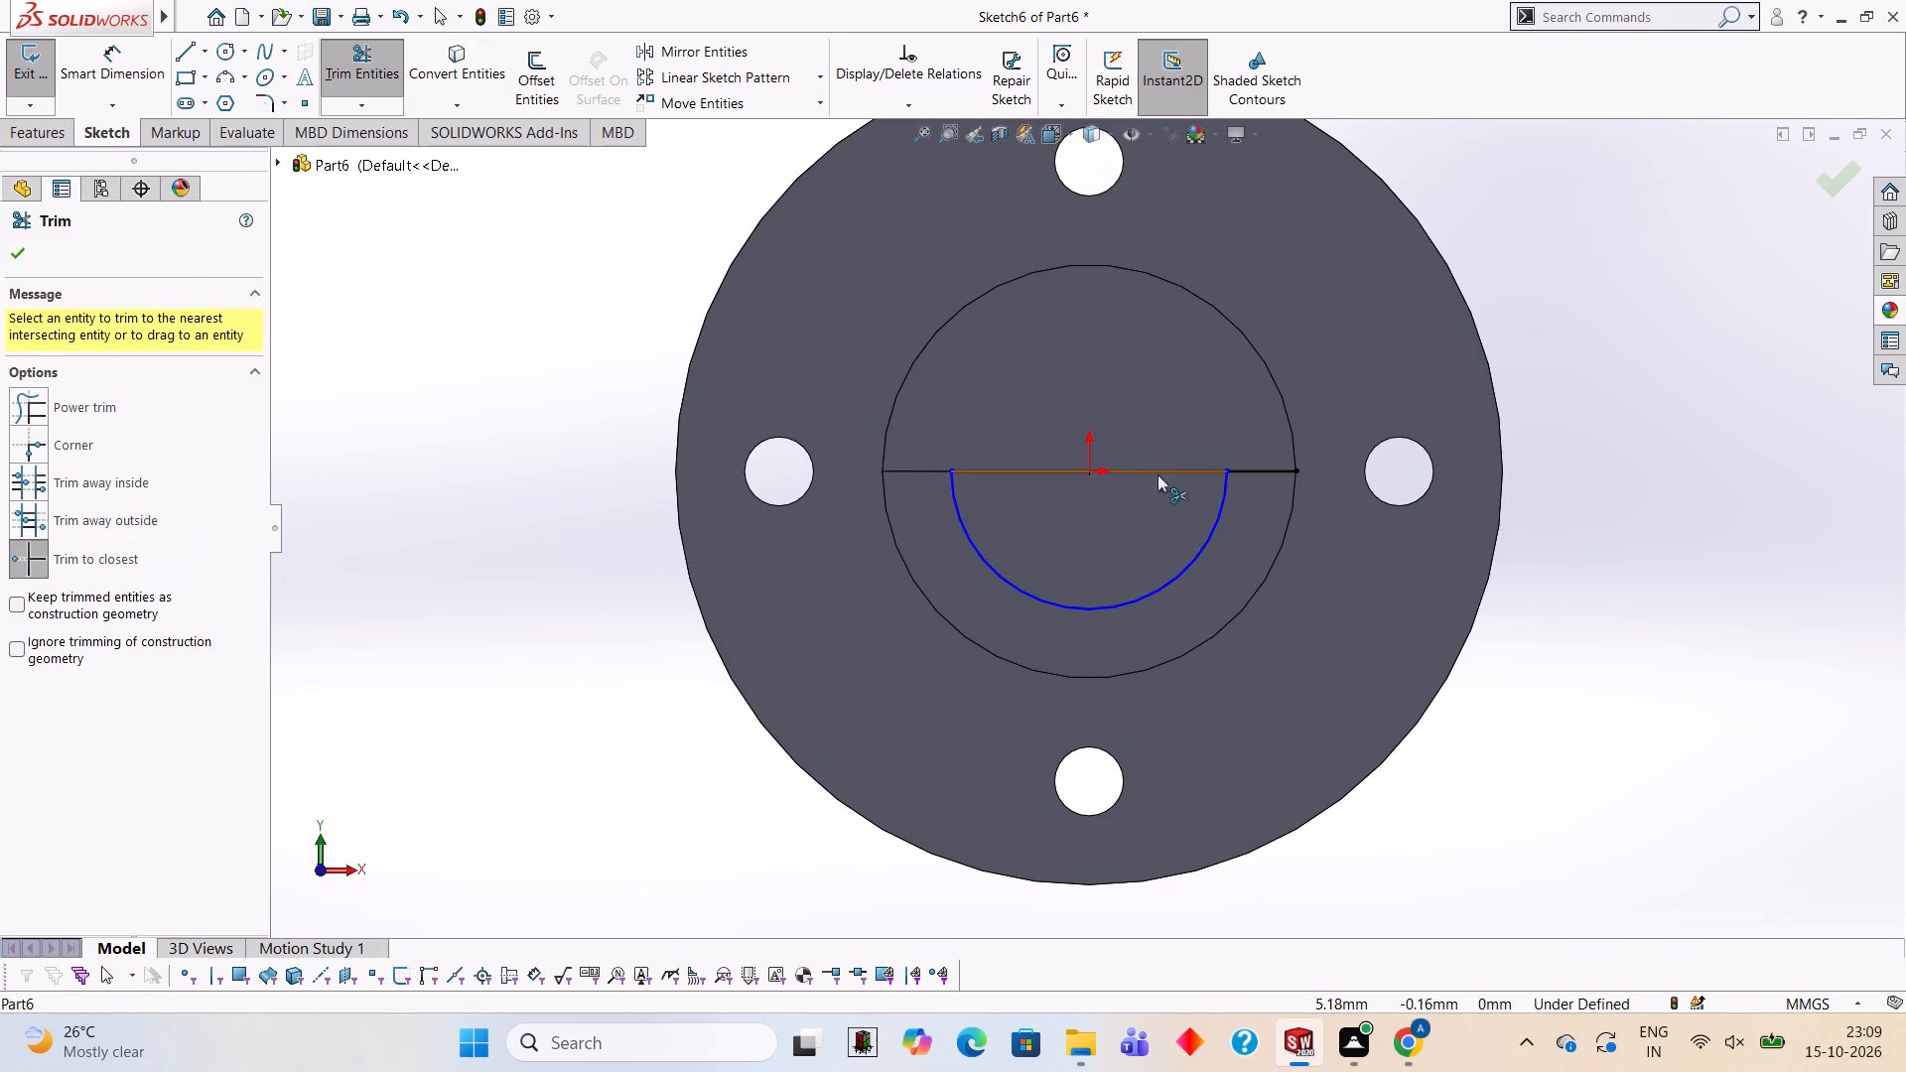
{"action": "left_click", "coordinate": [1252, 473]}
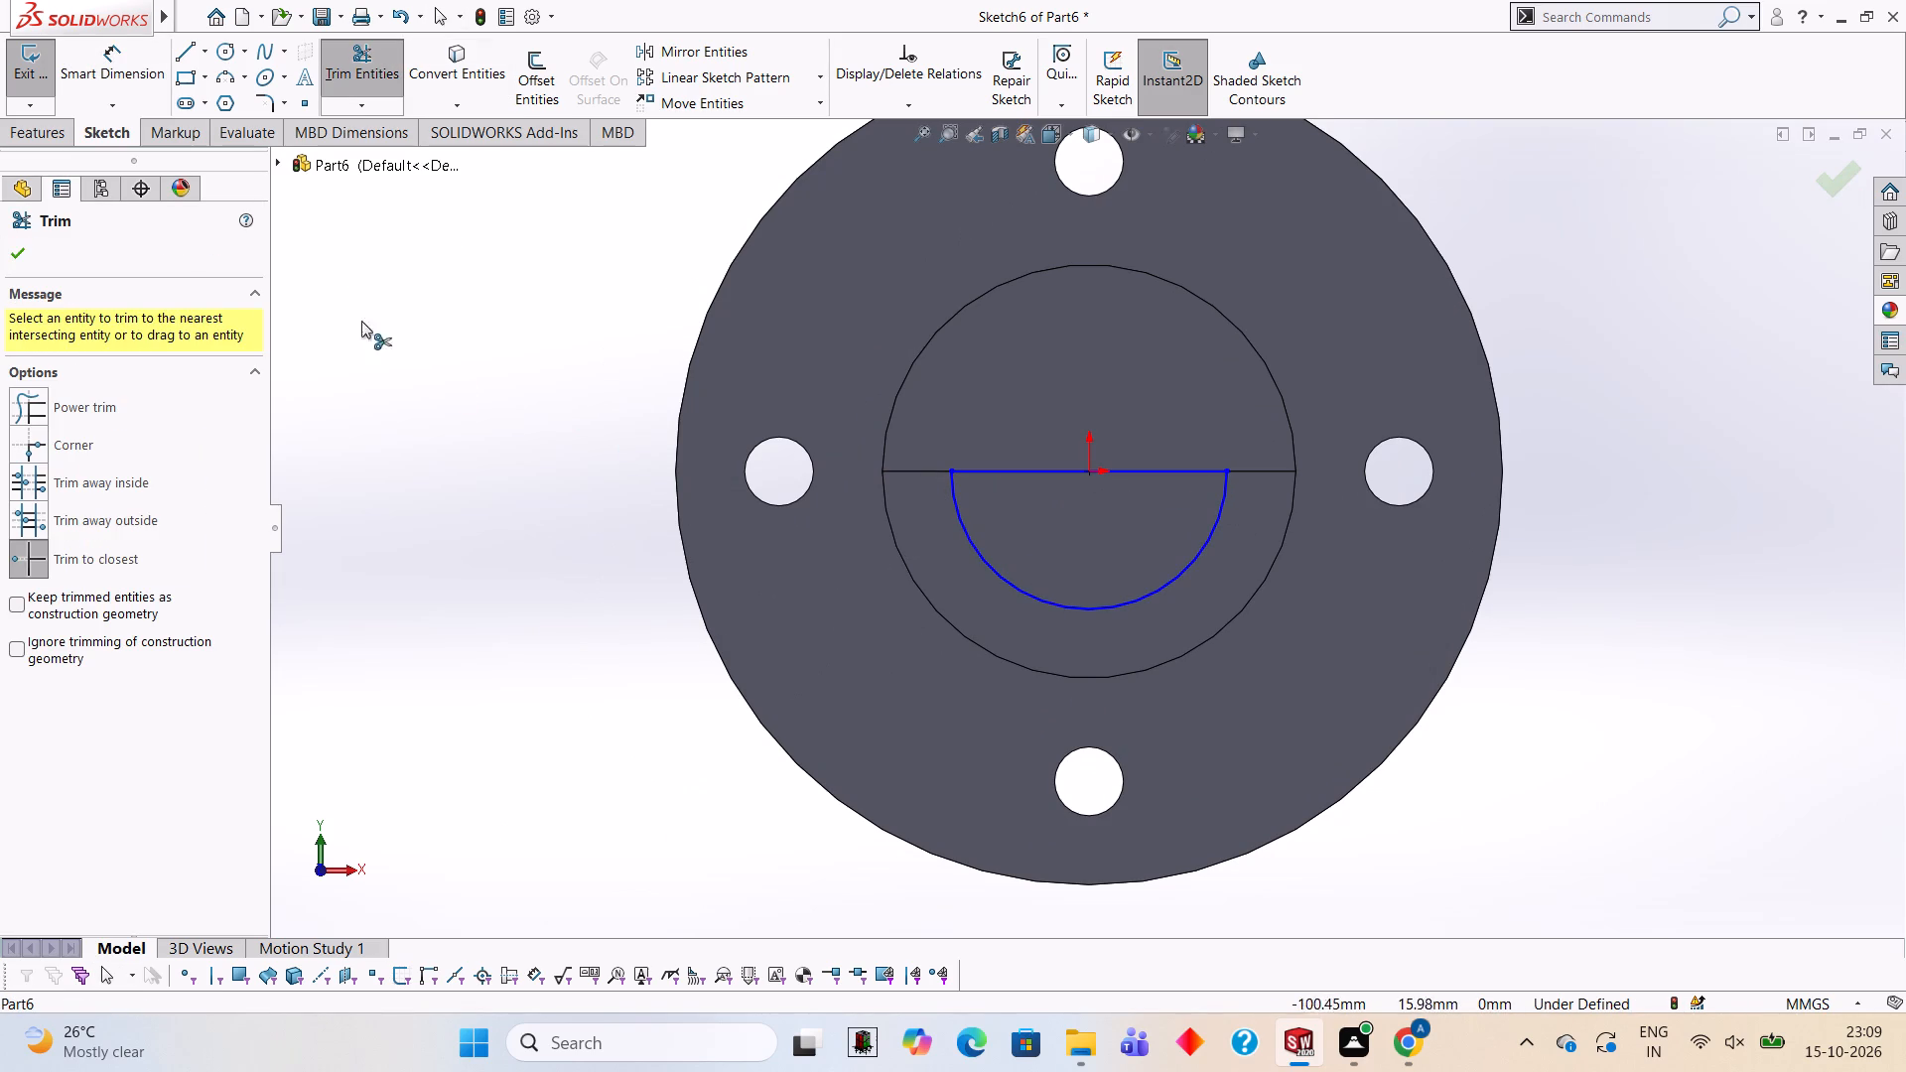
Dimension the half-circle profile with a 20 mm arc radius and a 40 mm straight edge.
{"action": "left_click", "coordinate": [112, 89]}
{"action": "left_click", "coordinate": [1011, 583]}
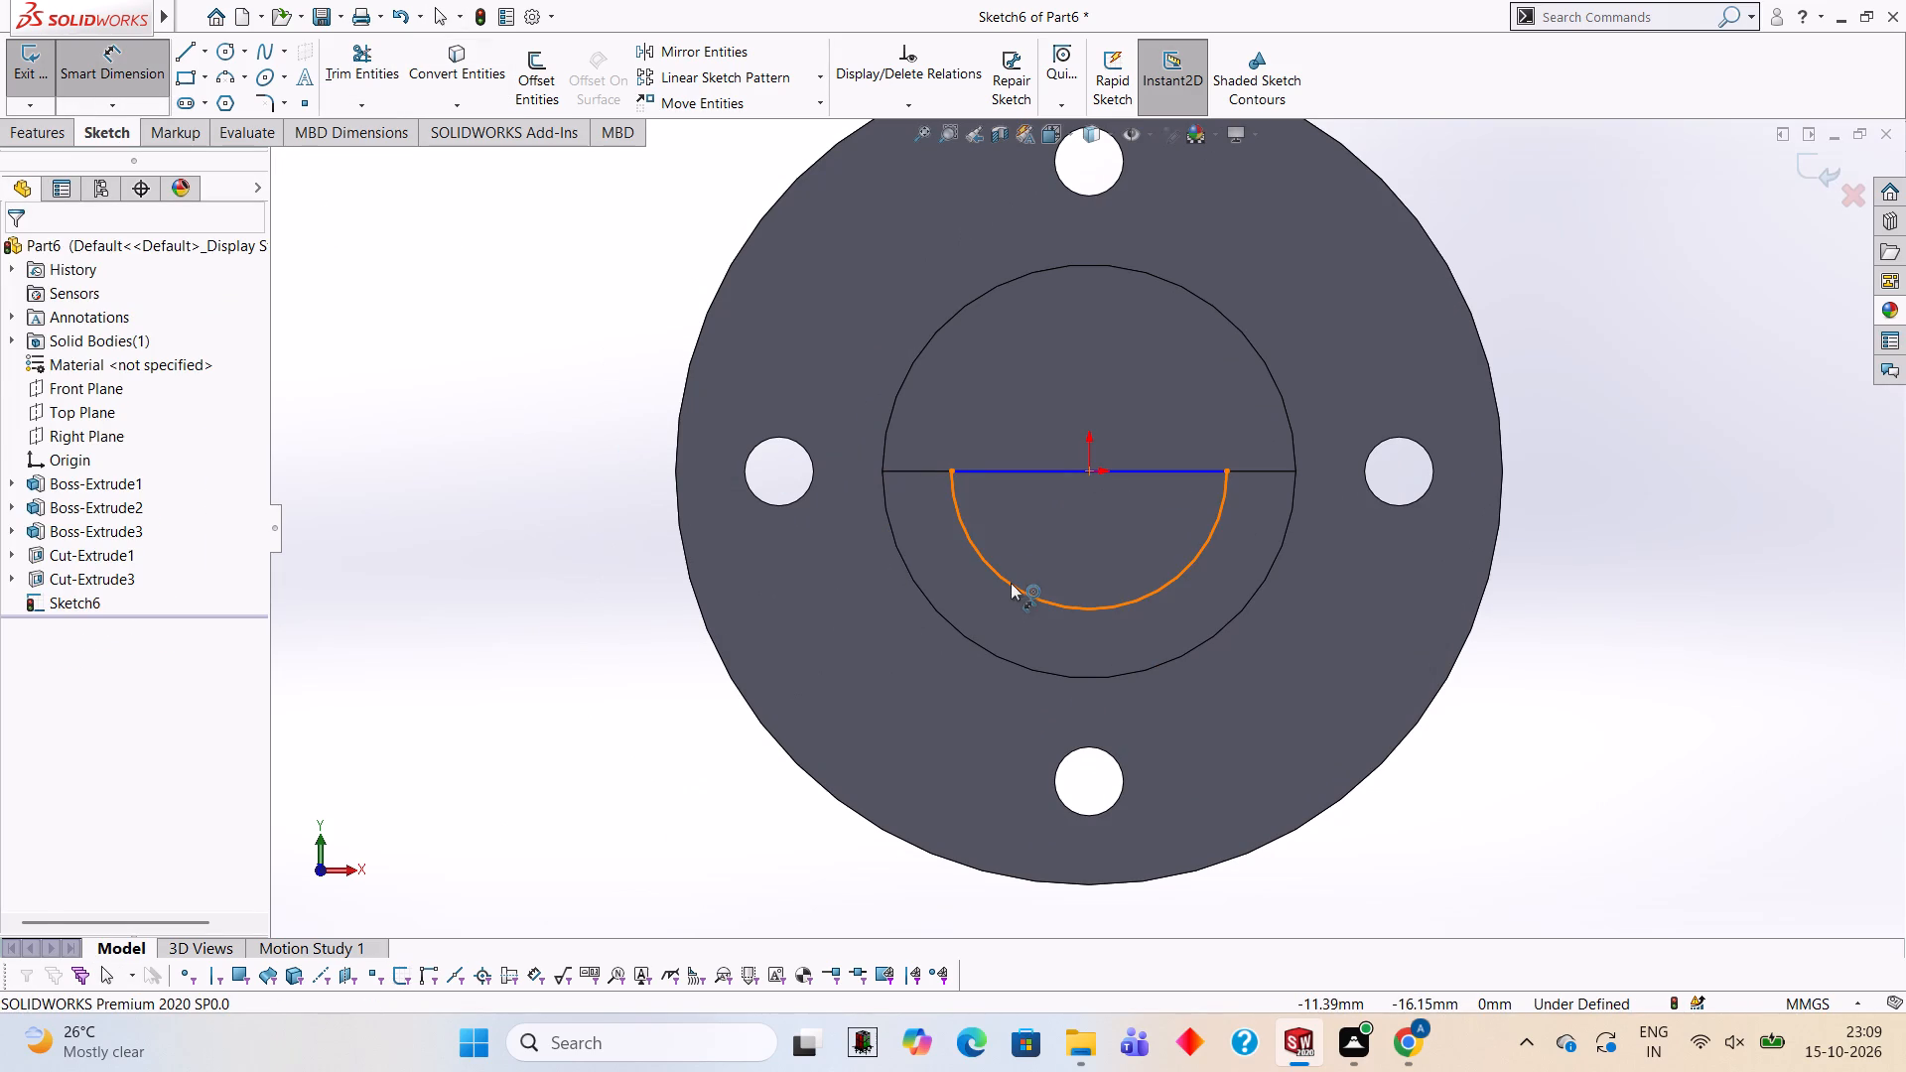
{"action": "left_click_drag", "start_coordinate": [546, 740], "coordinate": [555, 739]}
{"action": "left_click", "coordinate": [459, 707]}
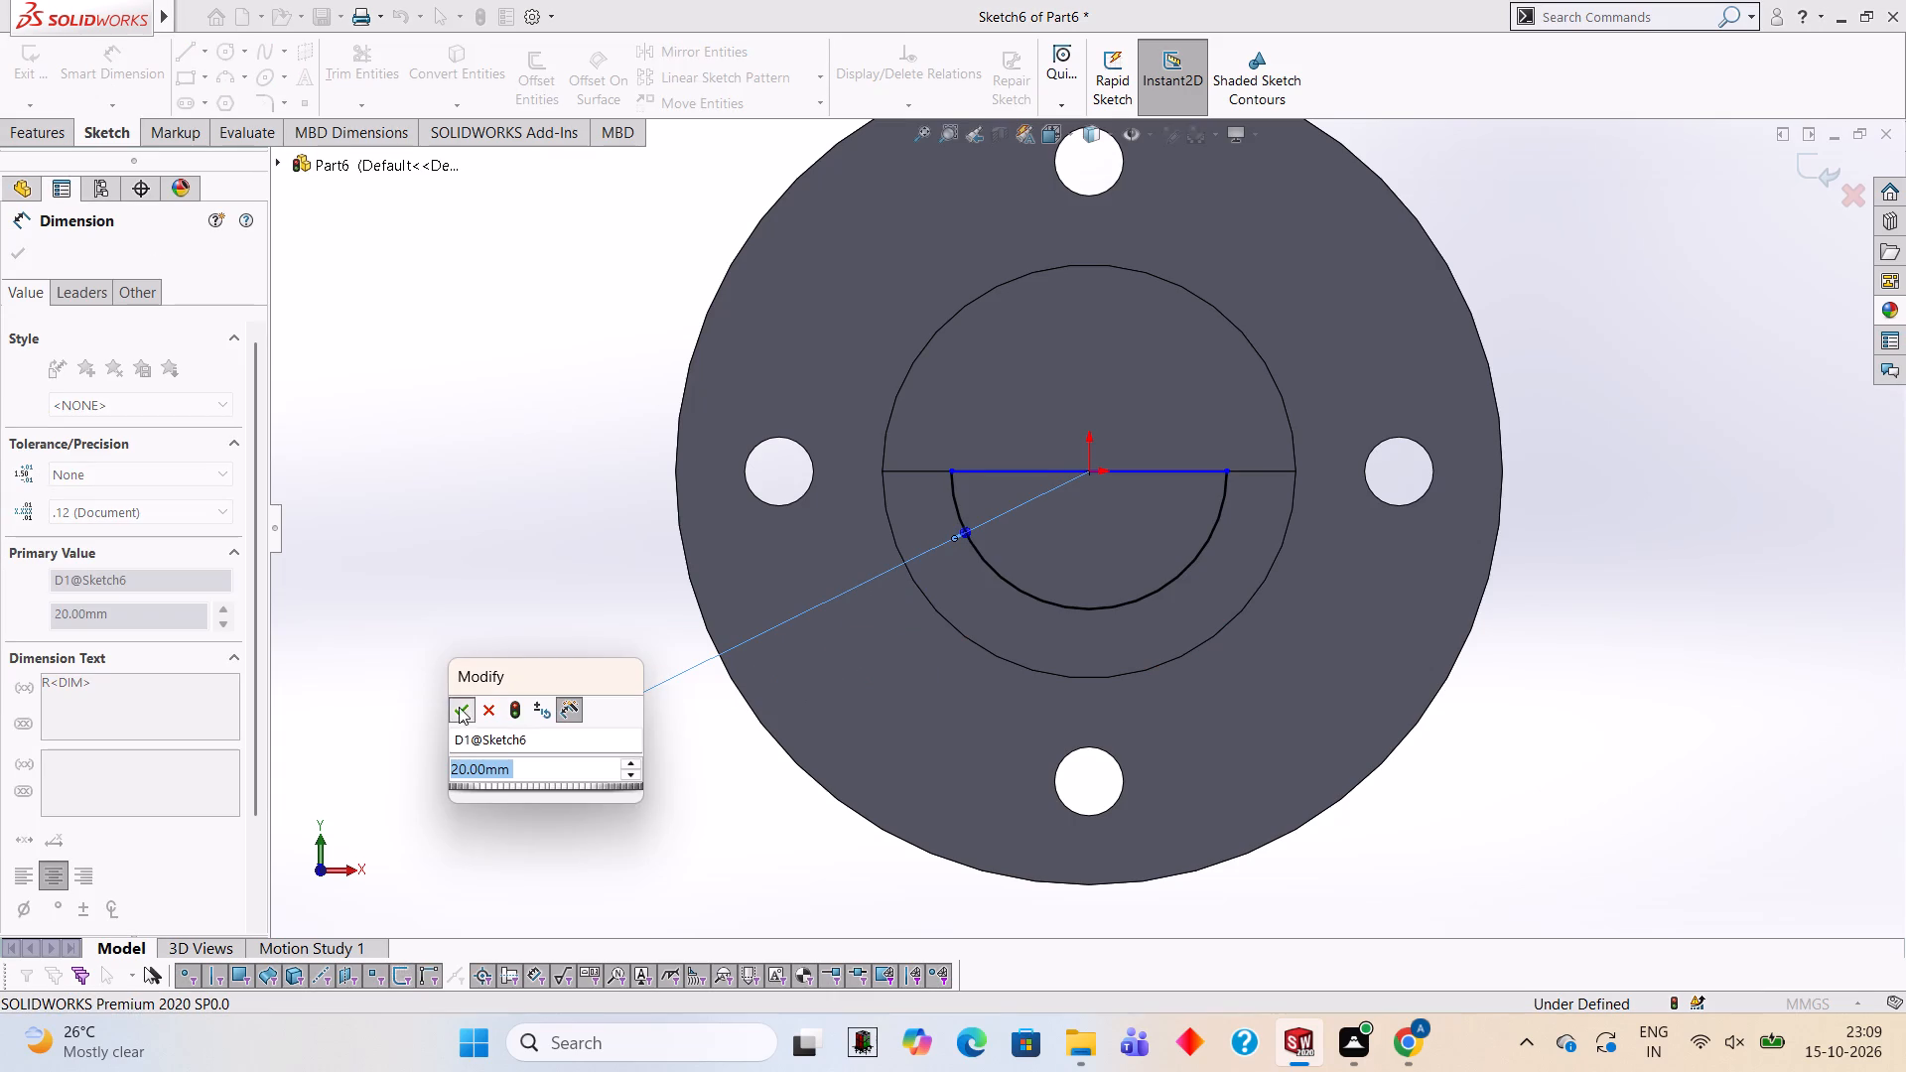
{"action": "left_click", "coordinate": [440, 513]}
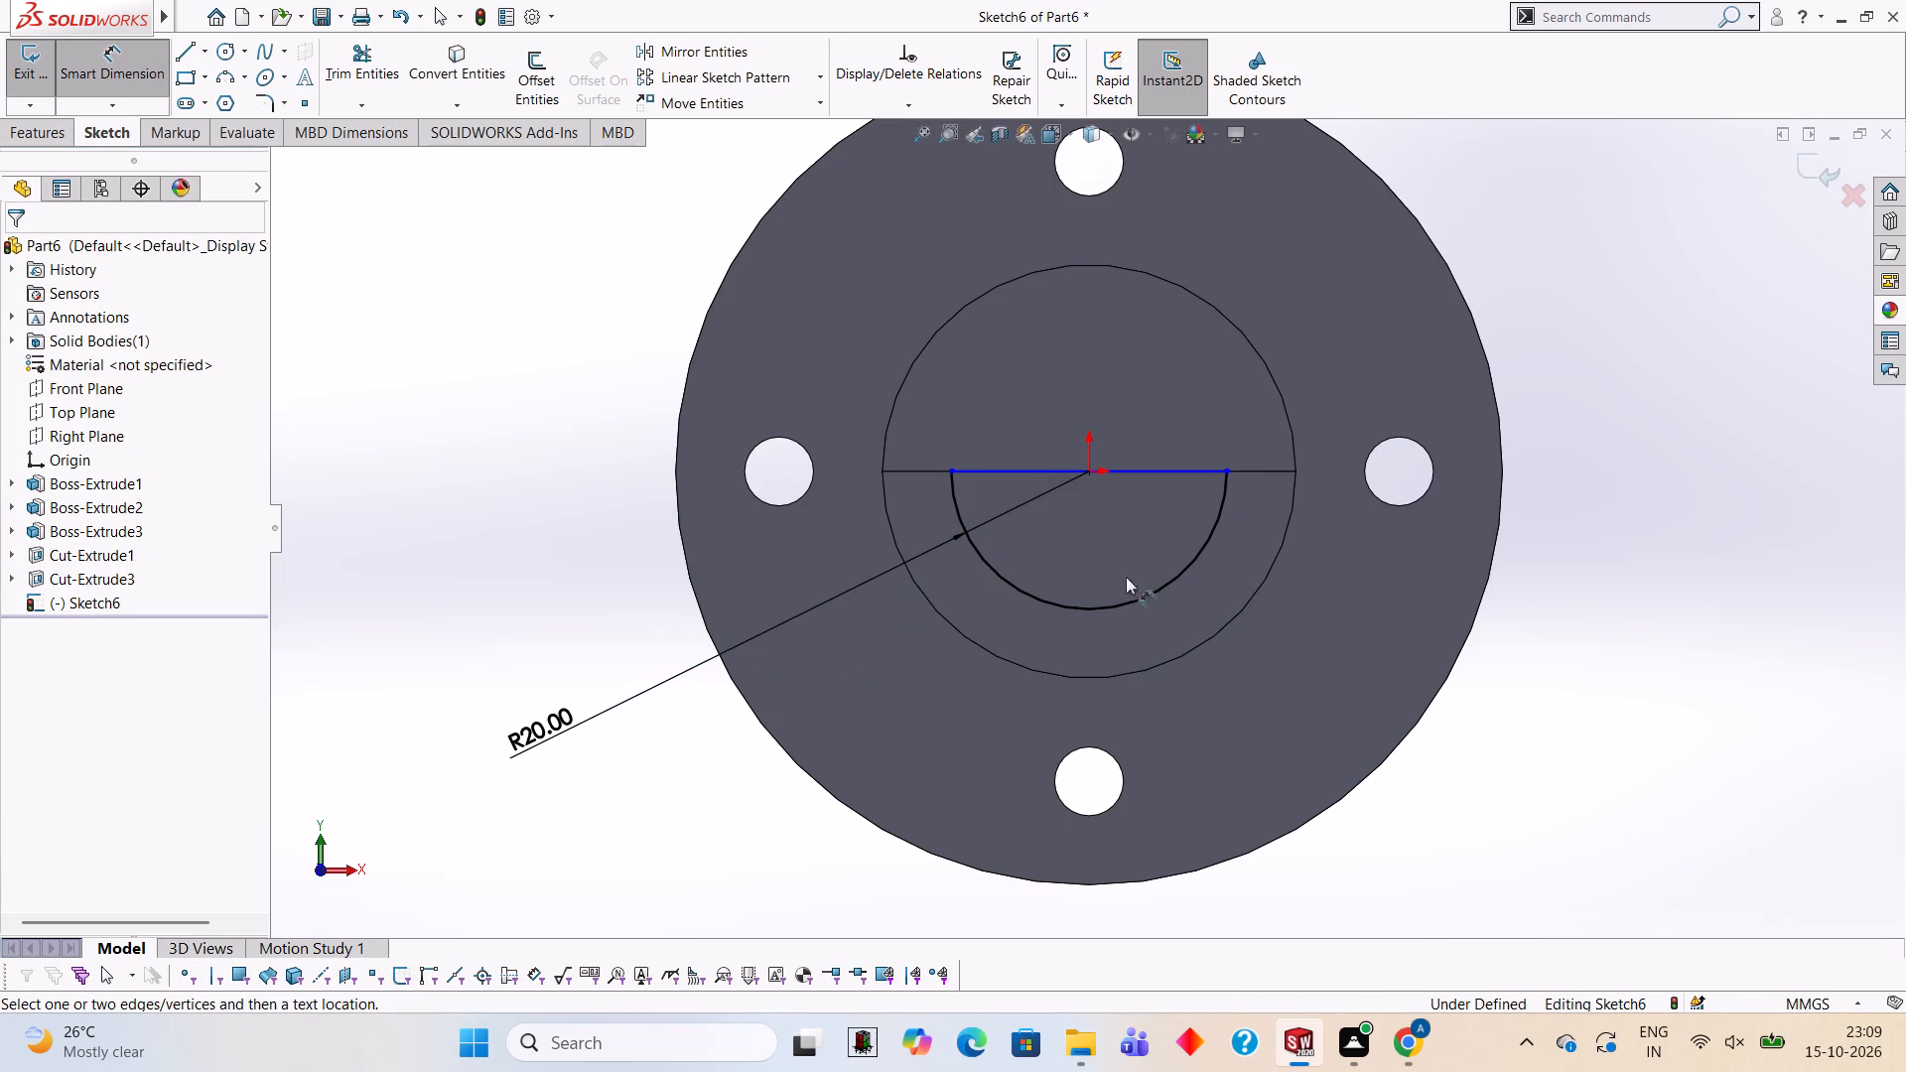
{"action": "left_click", "coordinate": [1129, 476]}
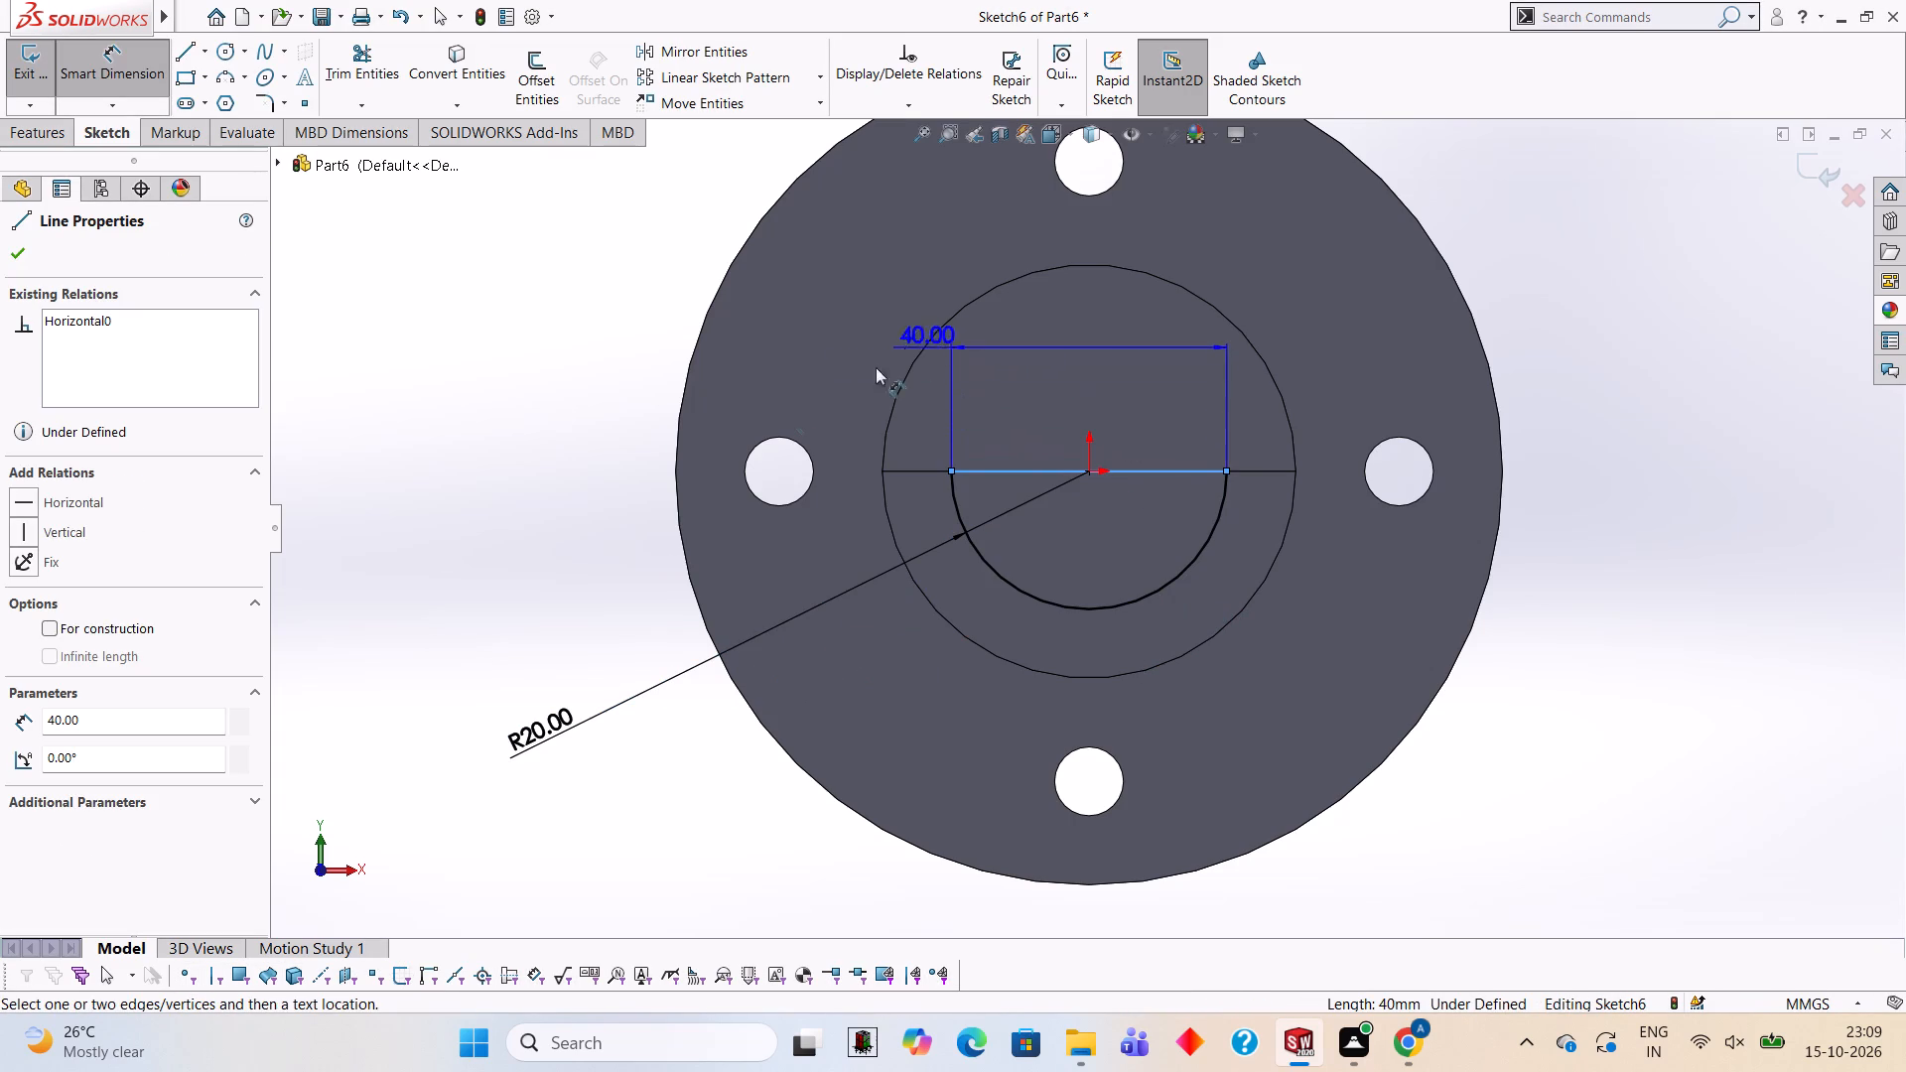
{"action": "left_click", "coordinate": [539, 435]}
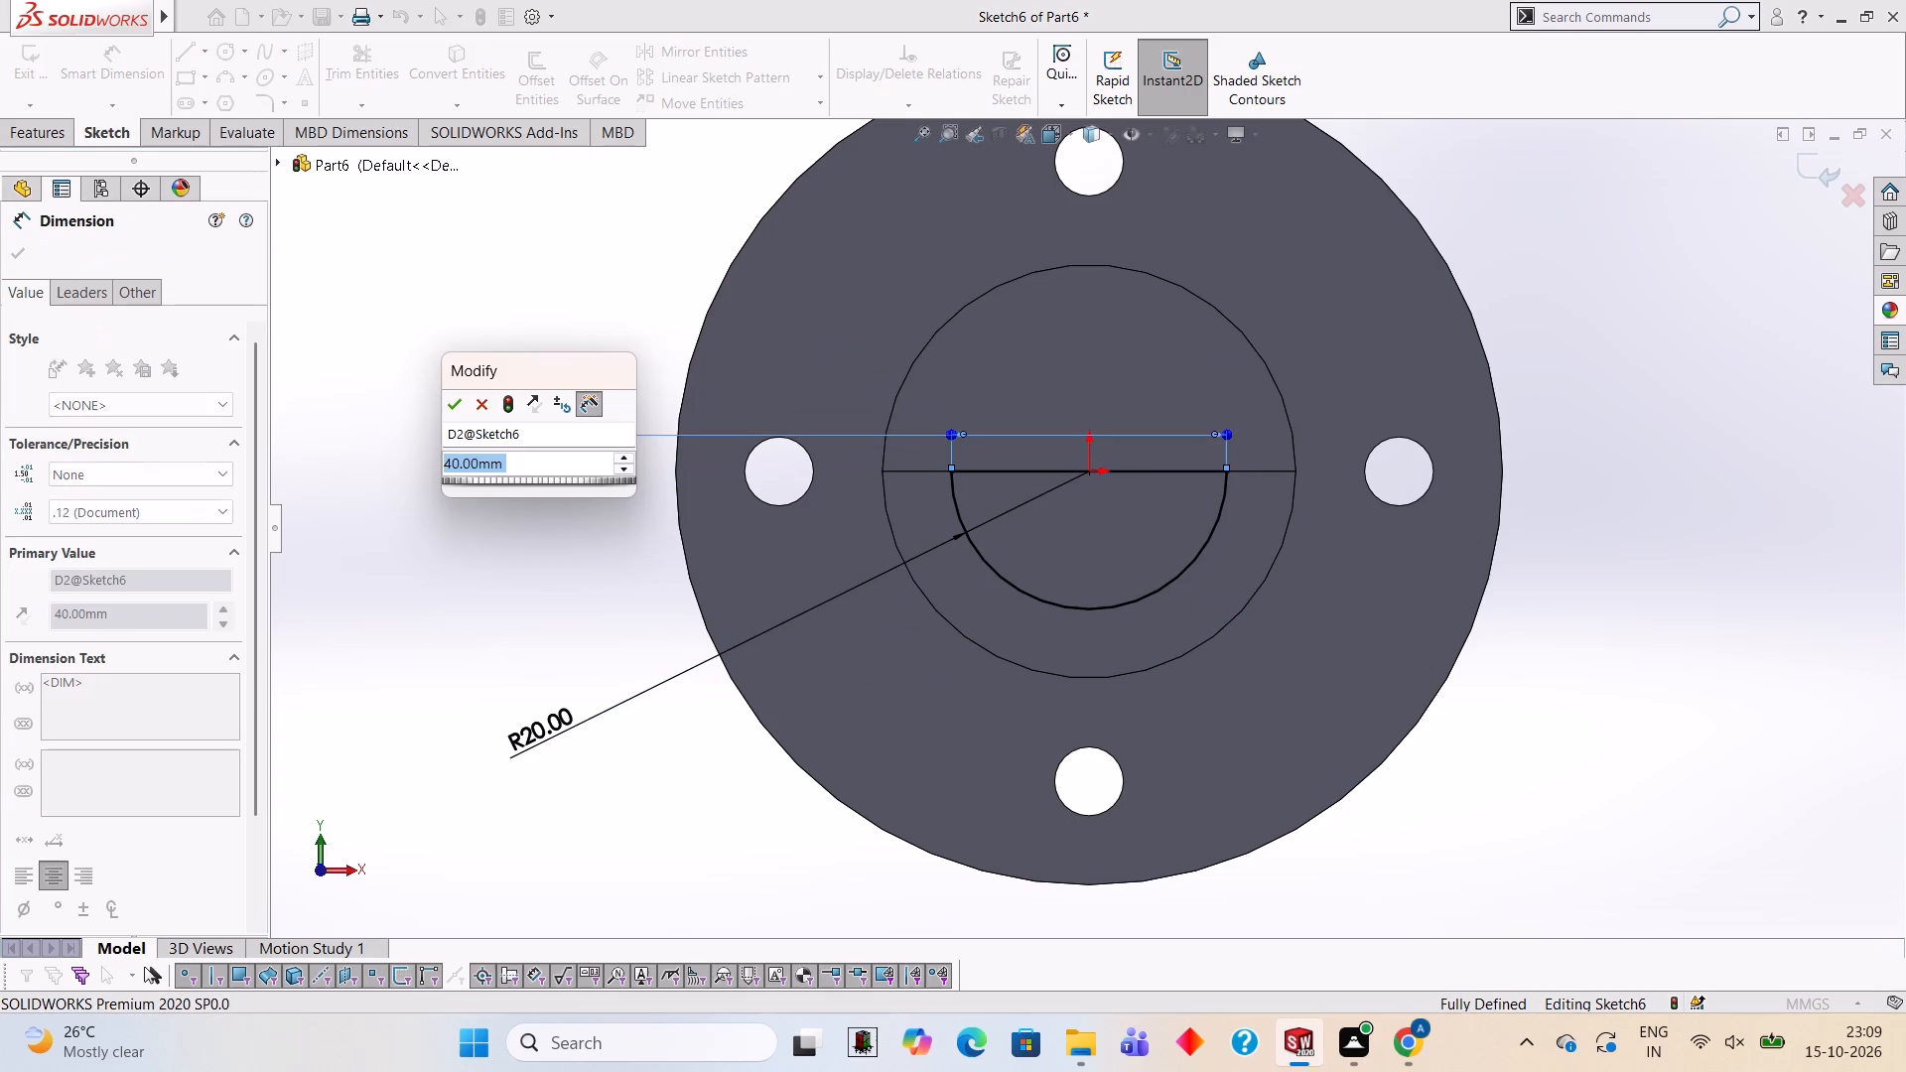
{"action": "left_click", "coordinate": [461, 403]}
{"action": "left_click", "coordinate": [497, 263]}
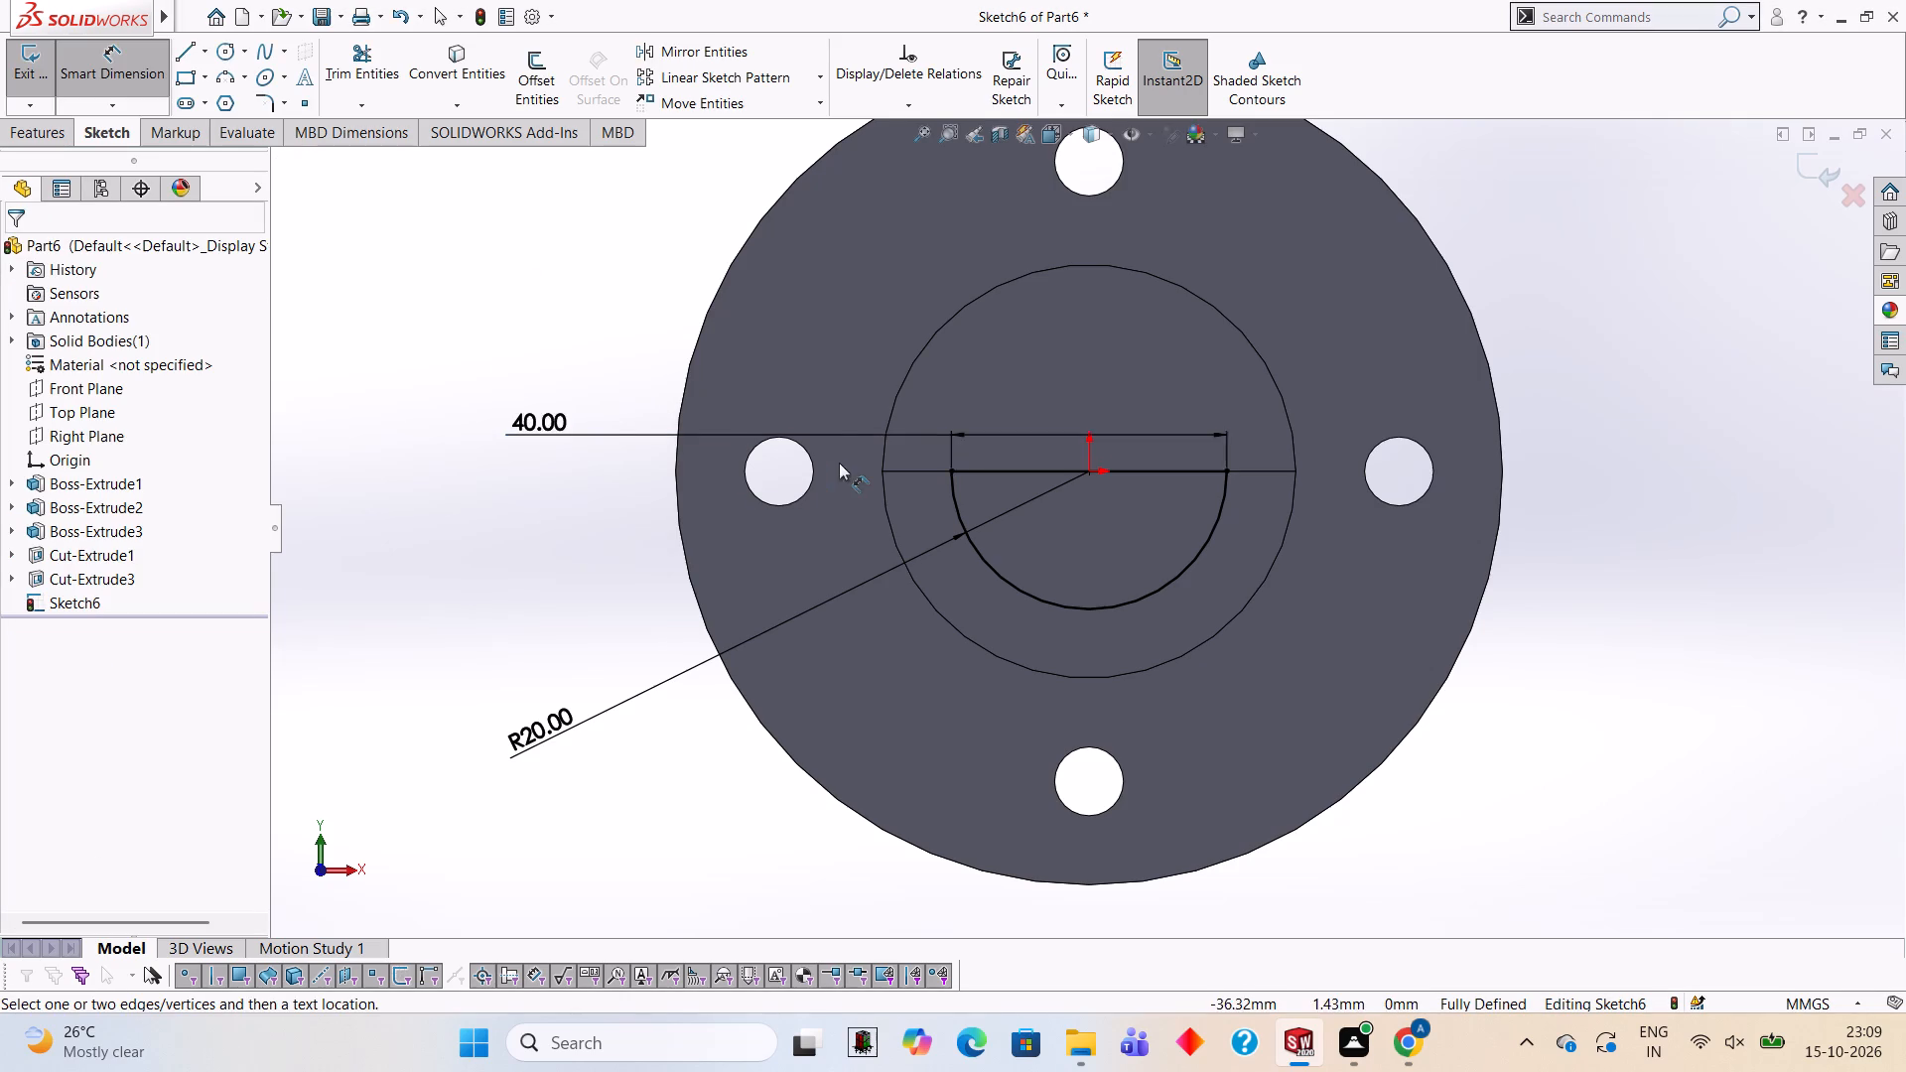
Cut the half-circle profile into the extension as a blind extruded cut 60 mm deep.
{"action": "scroll", "coordinate": [839, 463], "scroll_direction": "up", "scroll_amount": 1}
{"action": "middle_click_drag", "start_coordinate": [1152, 442], "coordinate": [1119, 514]}
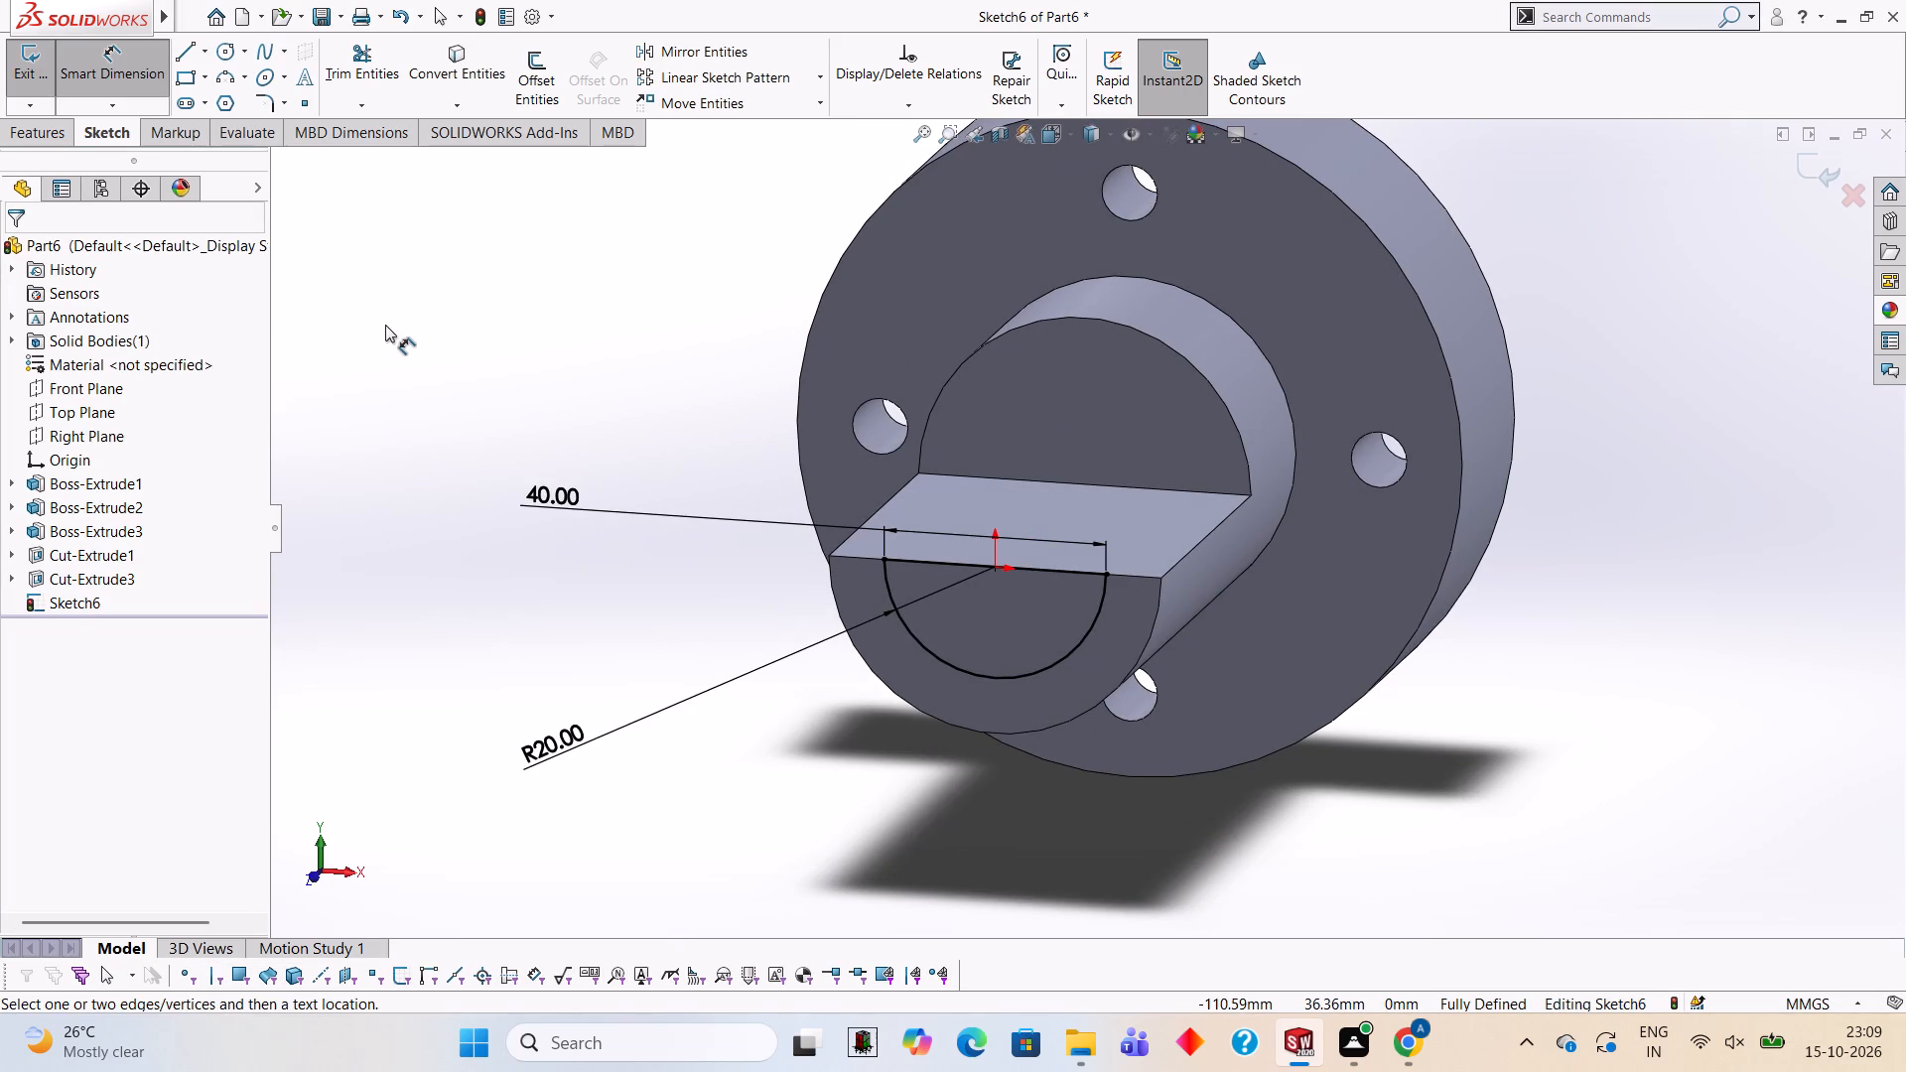
{"action": "left_click", "coordinate": [54, 129]}
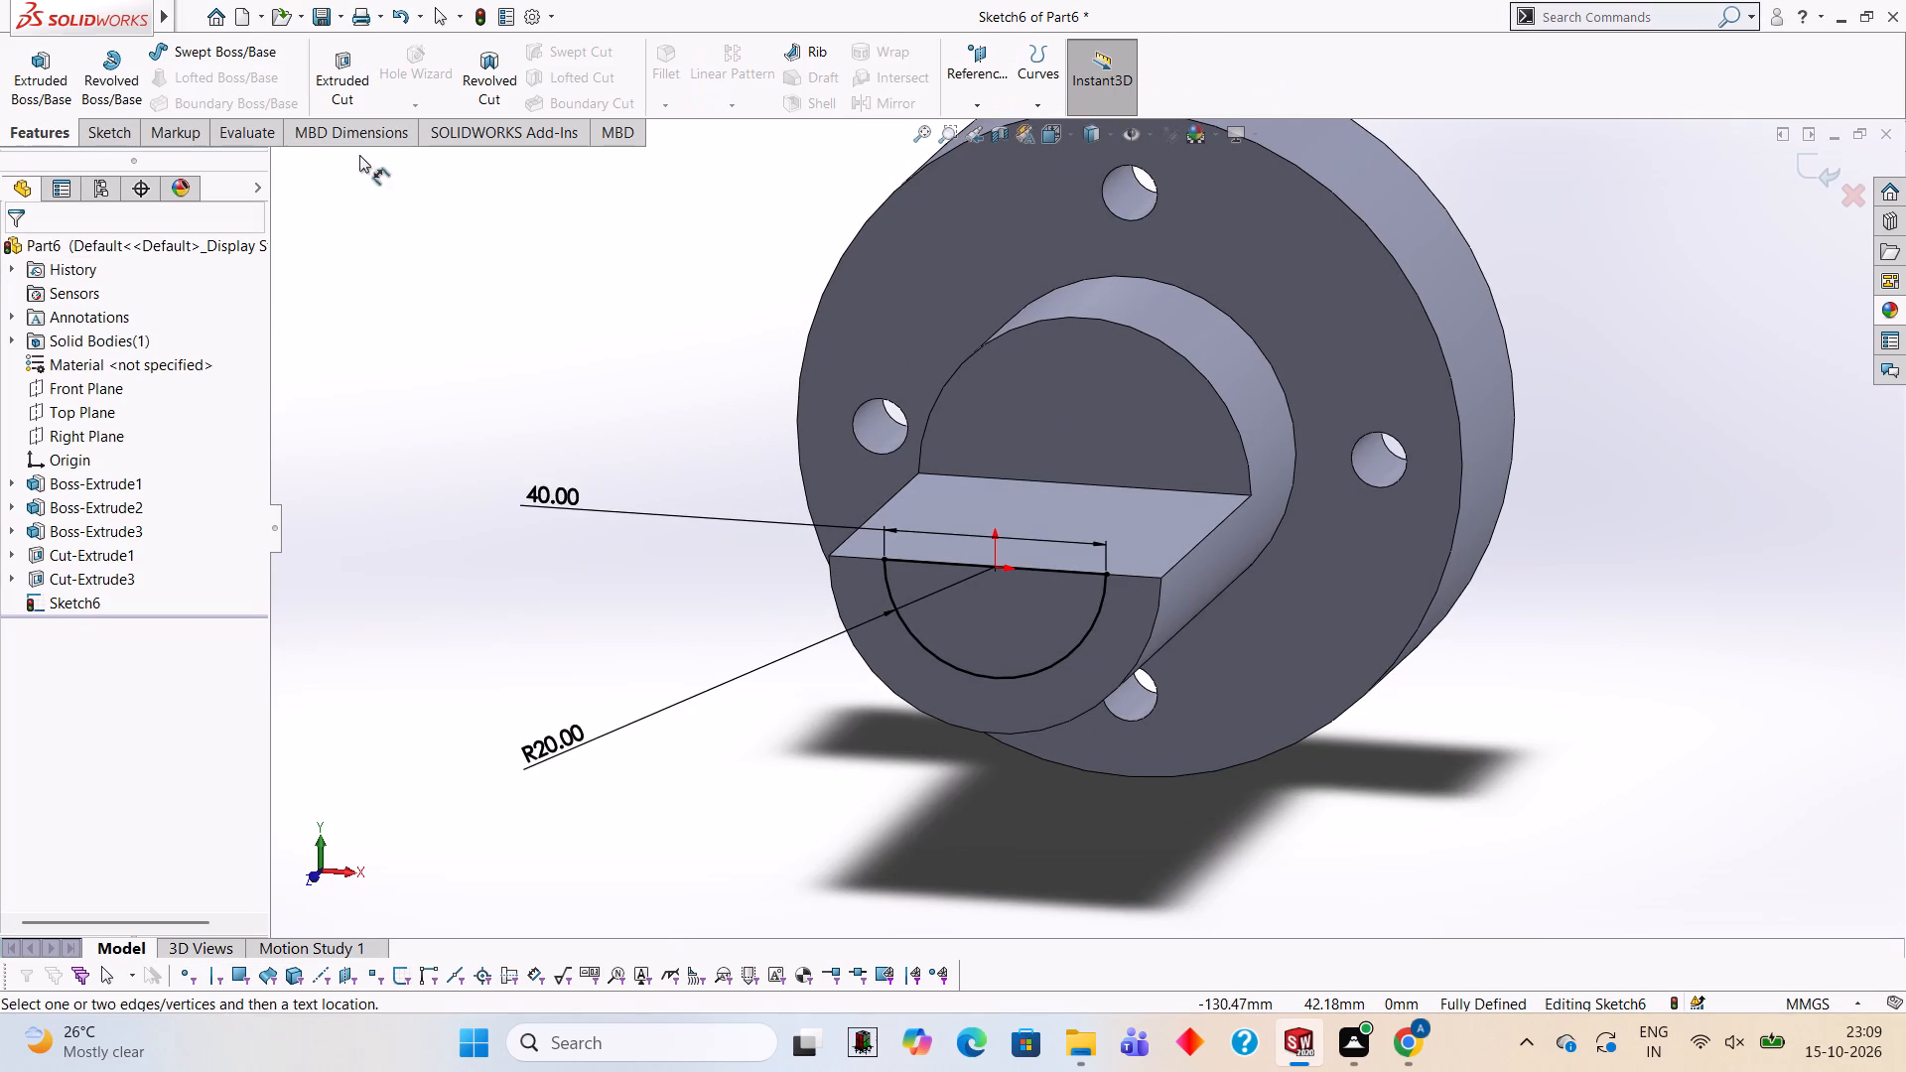
{"action": "left_click", "coordinate": [371, 75]}
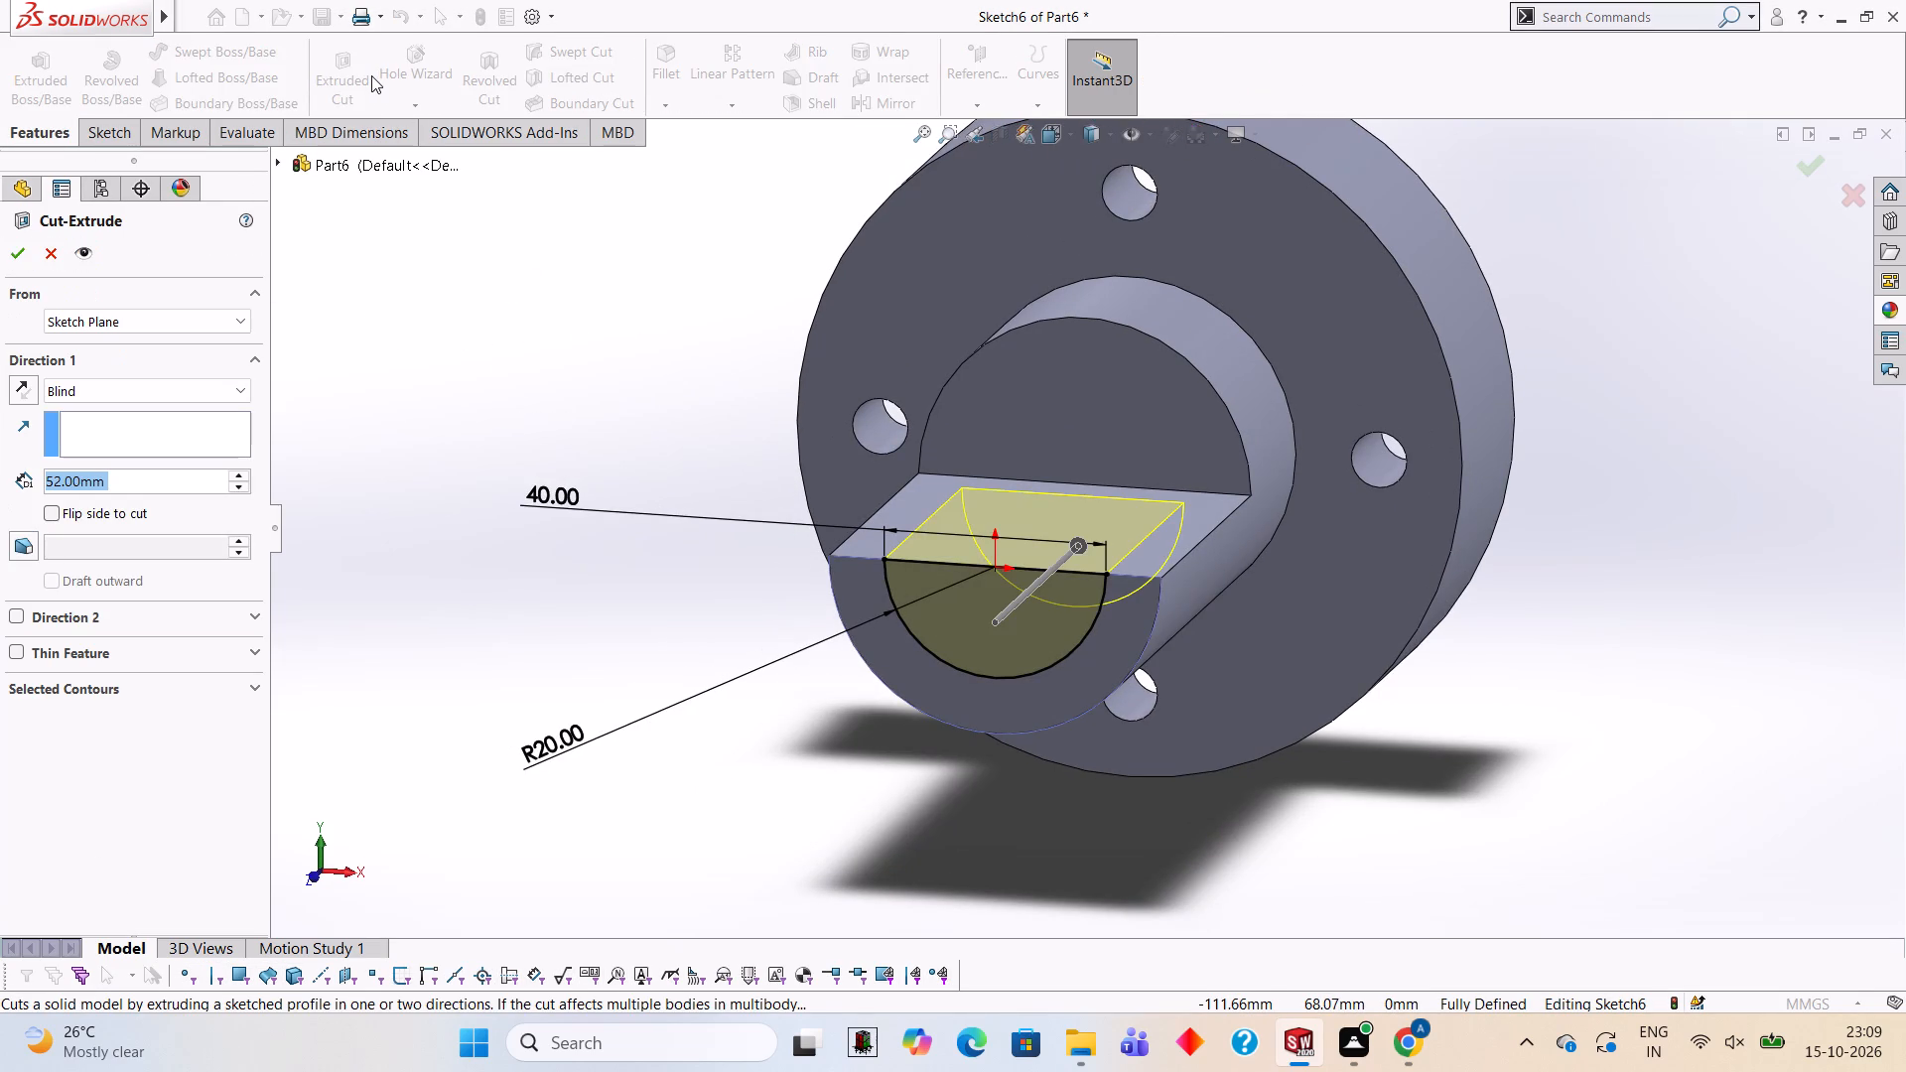
{"action": "type", "text": "60"}
{"action": "key", "text": "Return"}
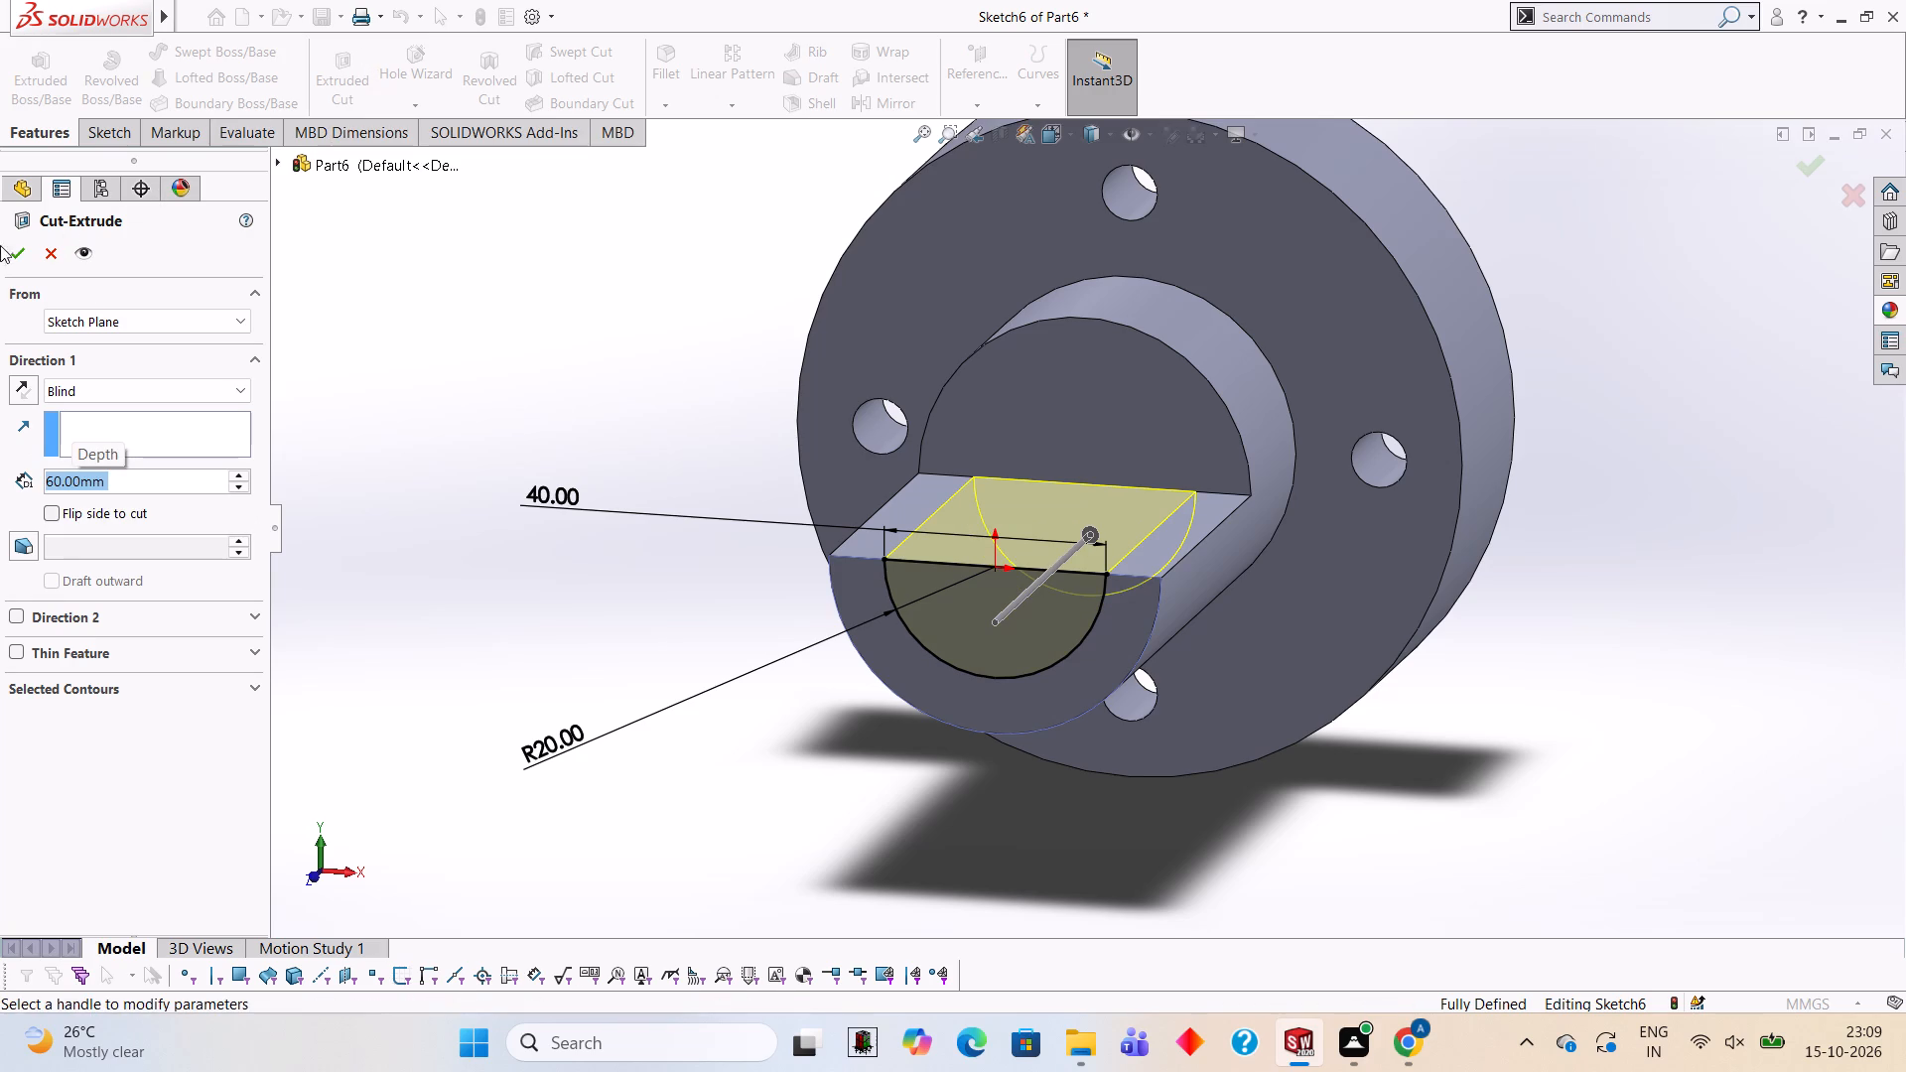
{"action": "left_click", "coordinate": [27, 247]}
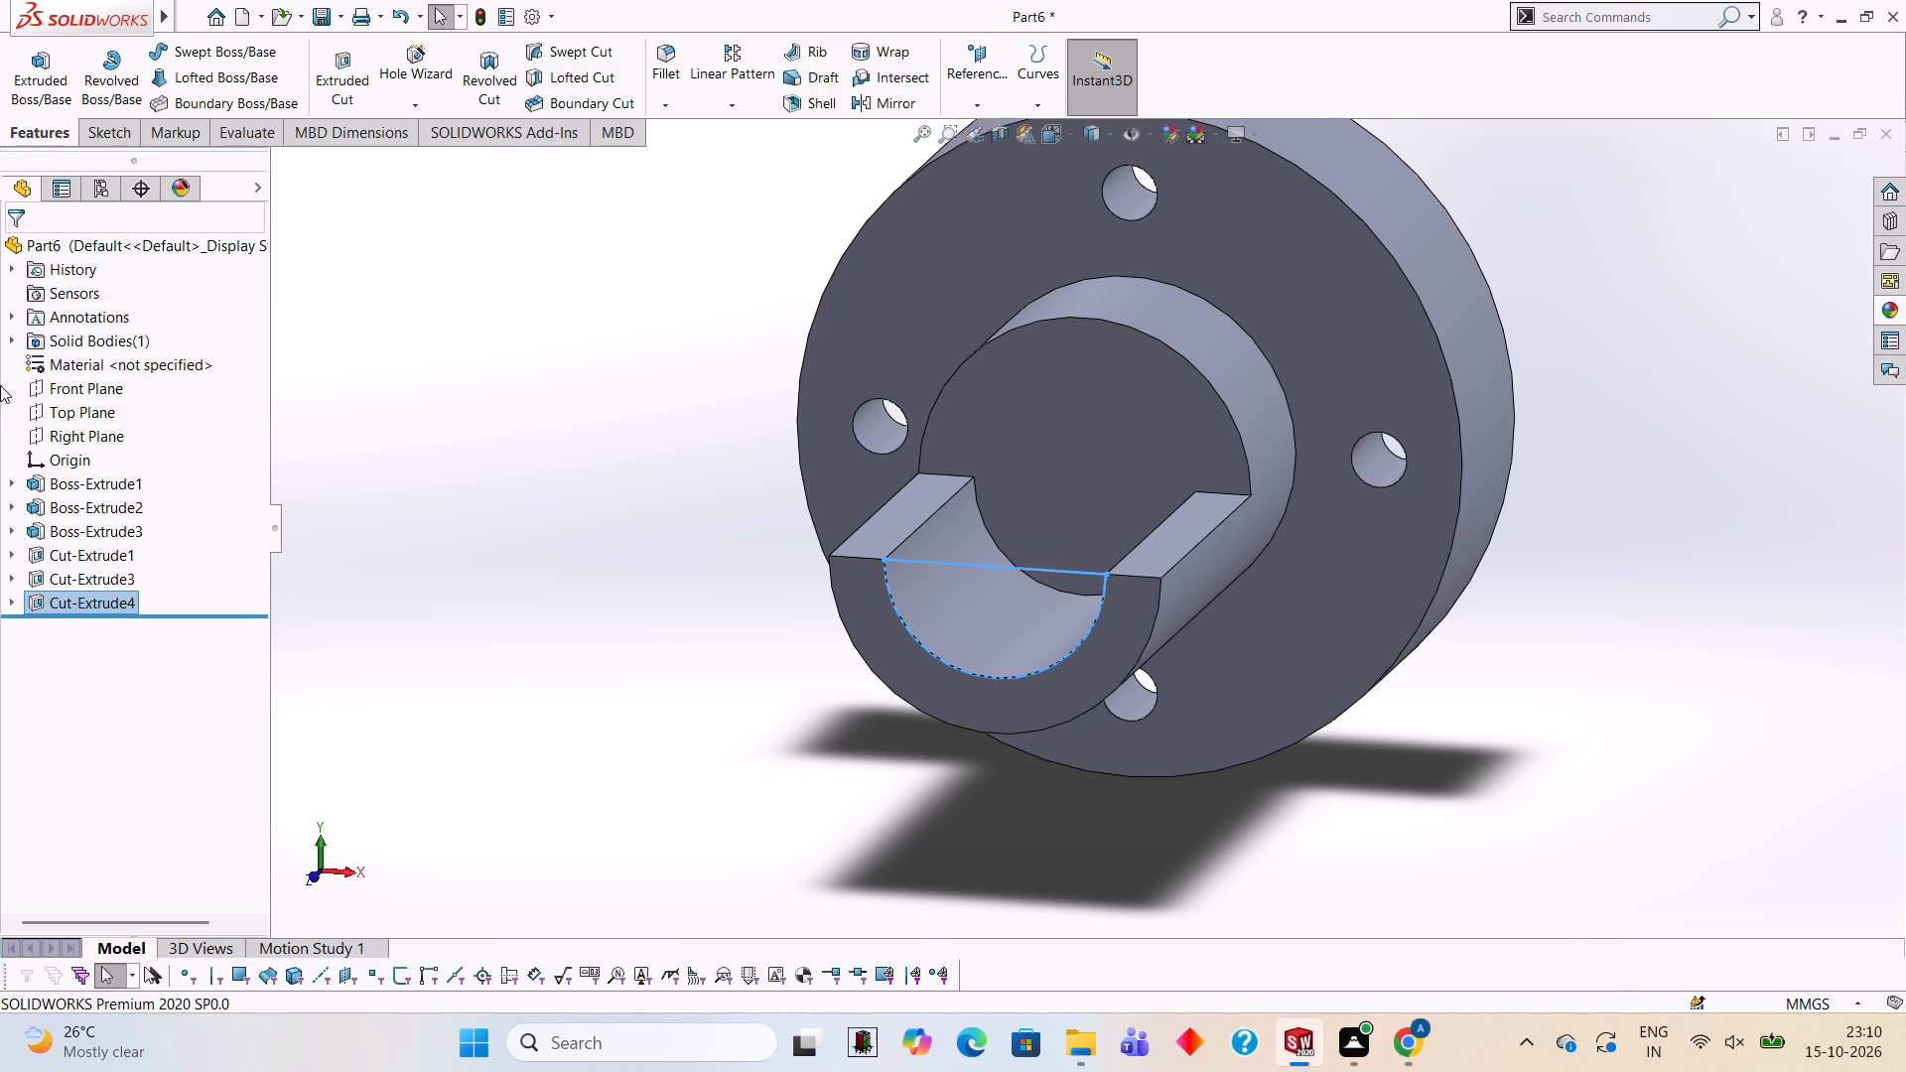
{"action": "left_click", "coordinate": [1666, 446]}
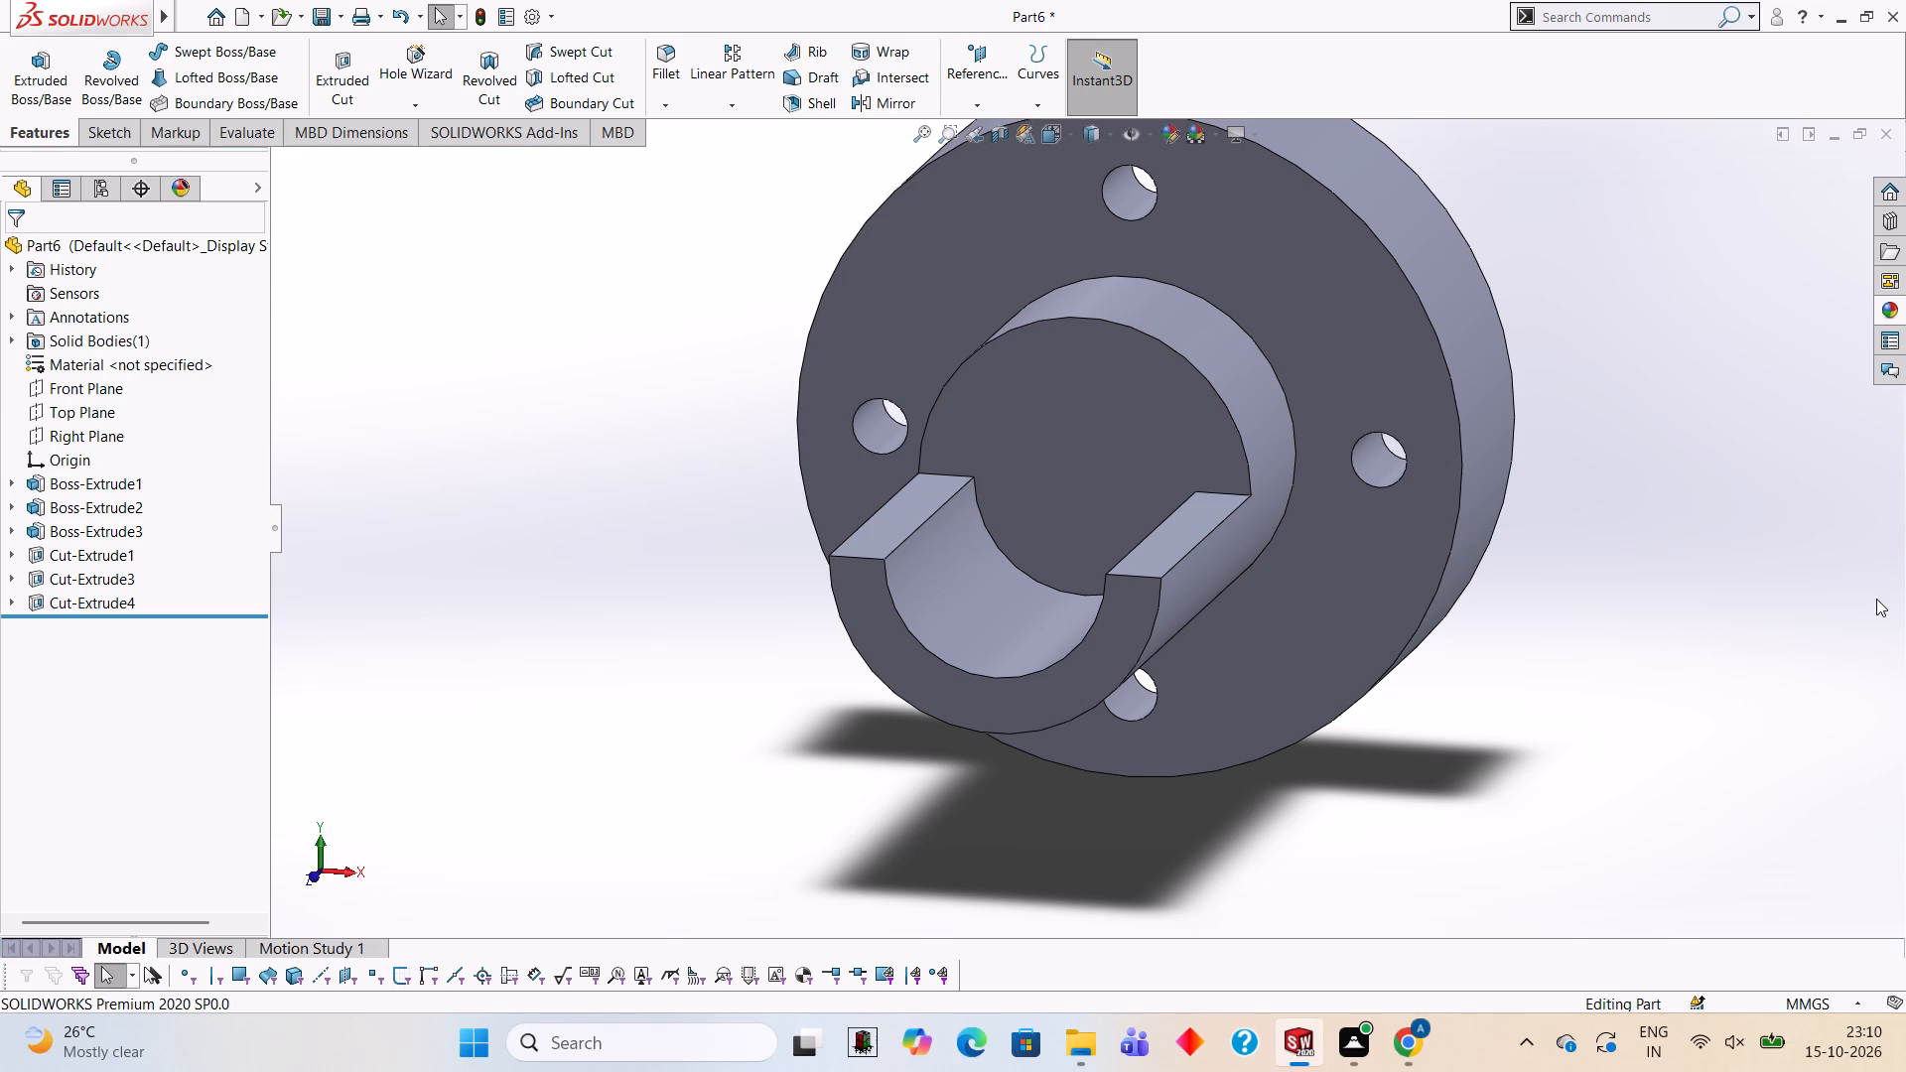
{"action": "key", "text": "Escape"}
Sketch a 25 mm diameter circle centred on the origin on the boss's front face, with automatic diameter dimensioning enabled.
{"action": "scroll", "coordinate": [1836, 467], "scroll_direction": "up", "scroll_amount": 2}
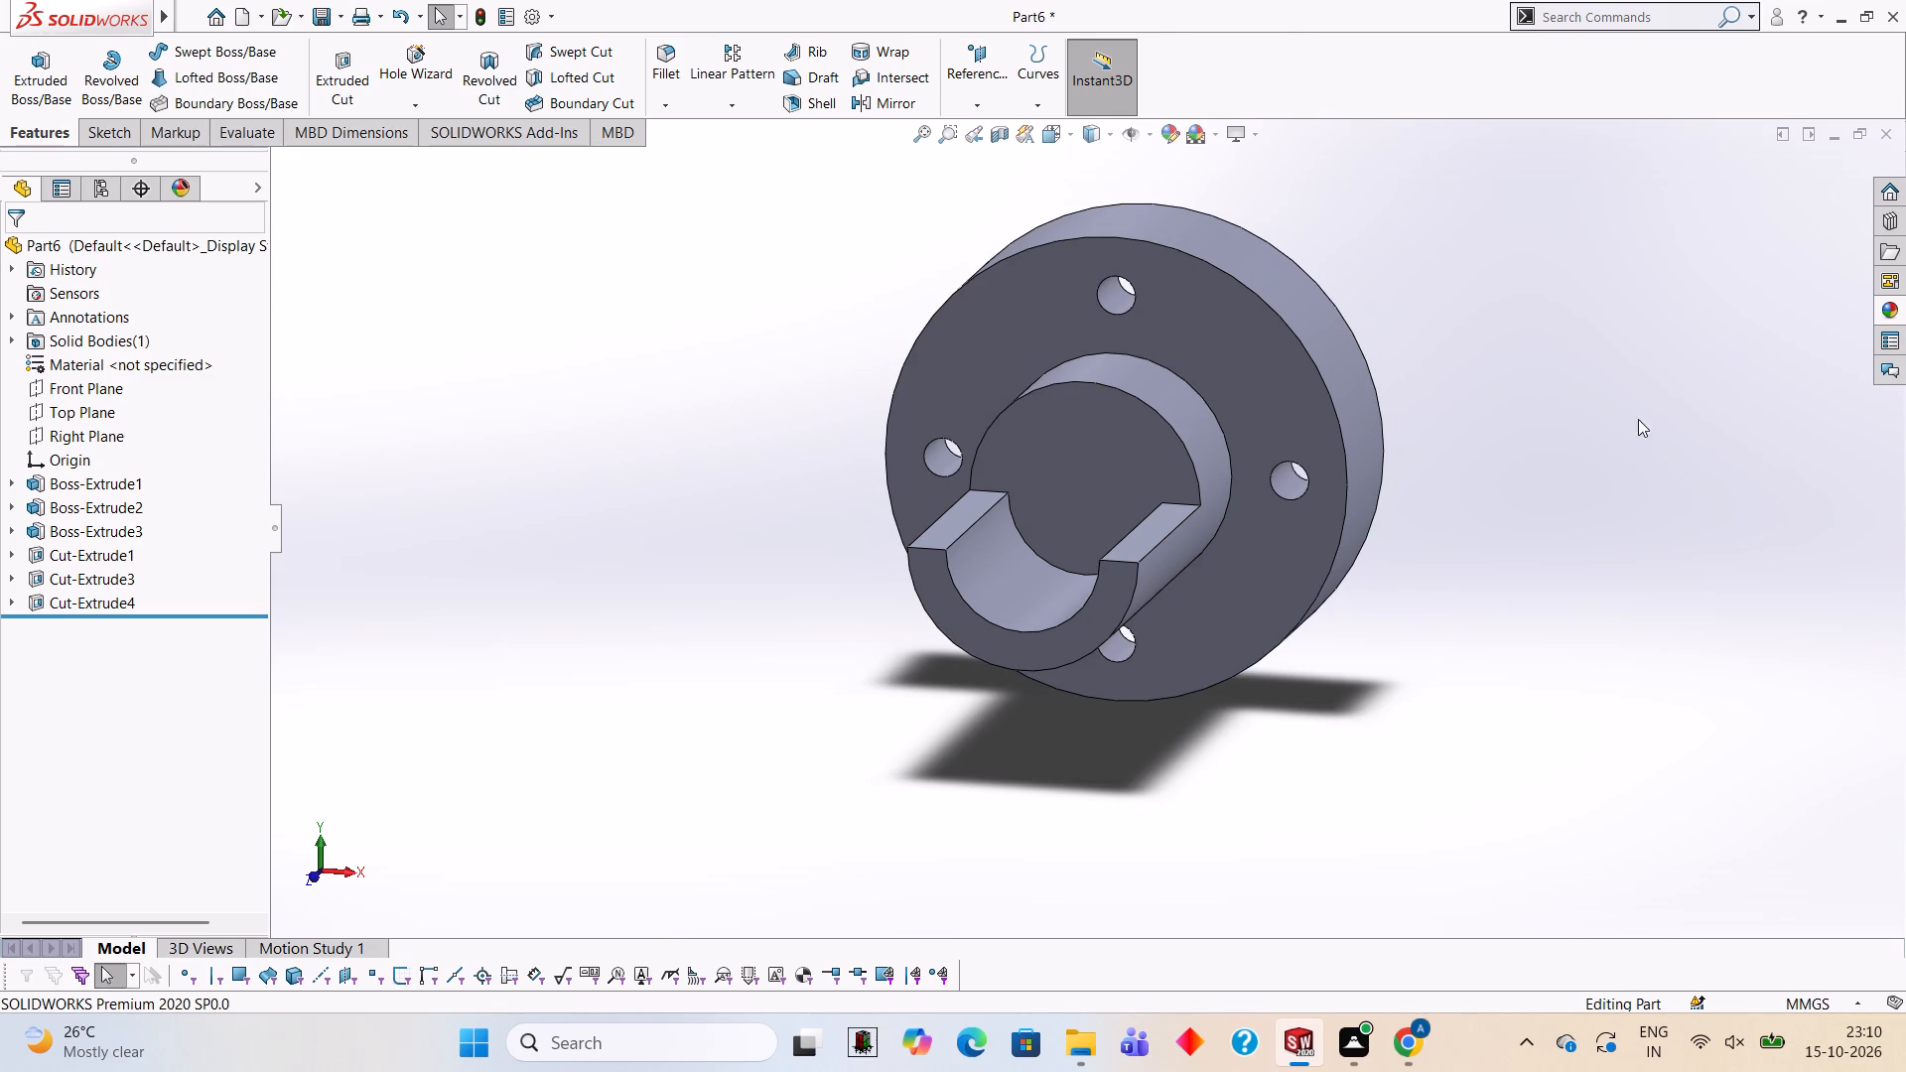
{"action": "left_click", "coordinate": [1073, 452]}
{"action": "left_click", "coordinate": [1165, 393]}
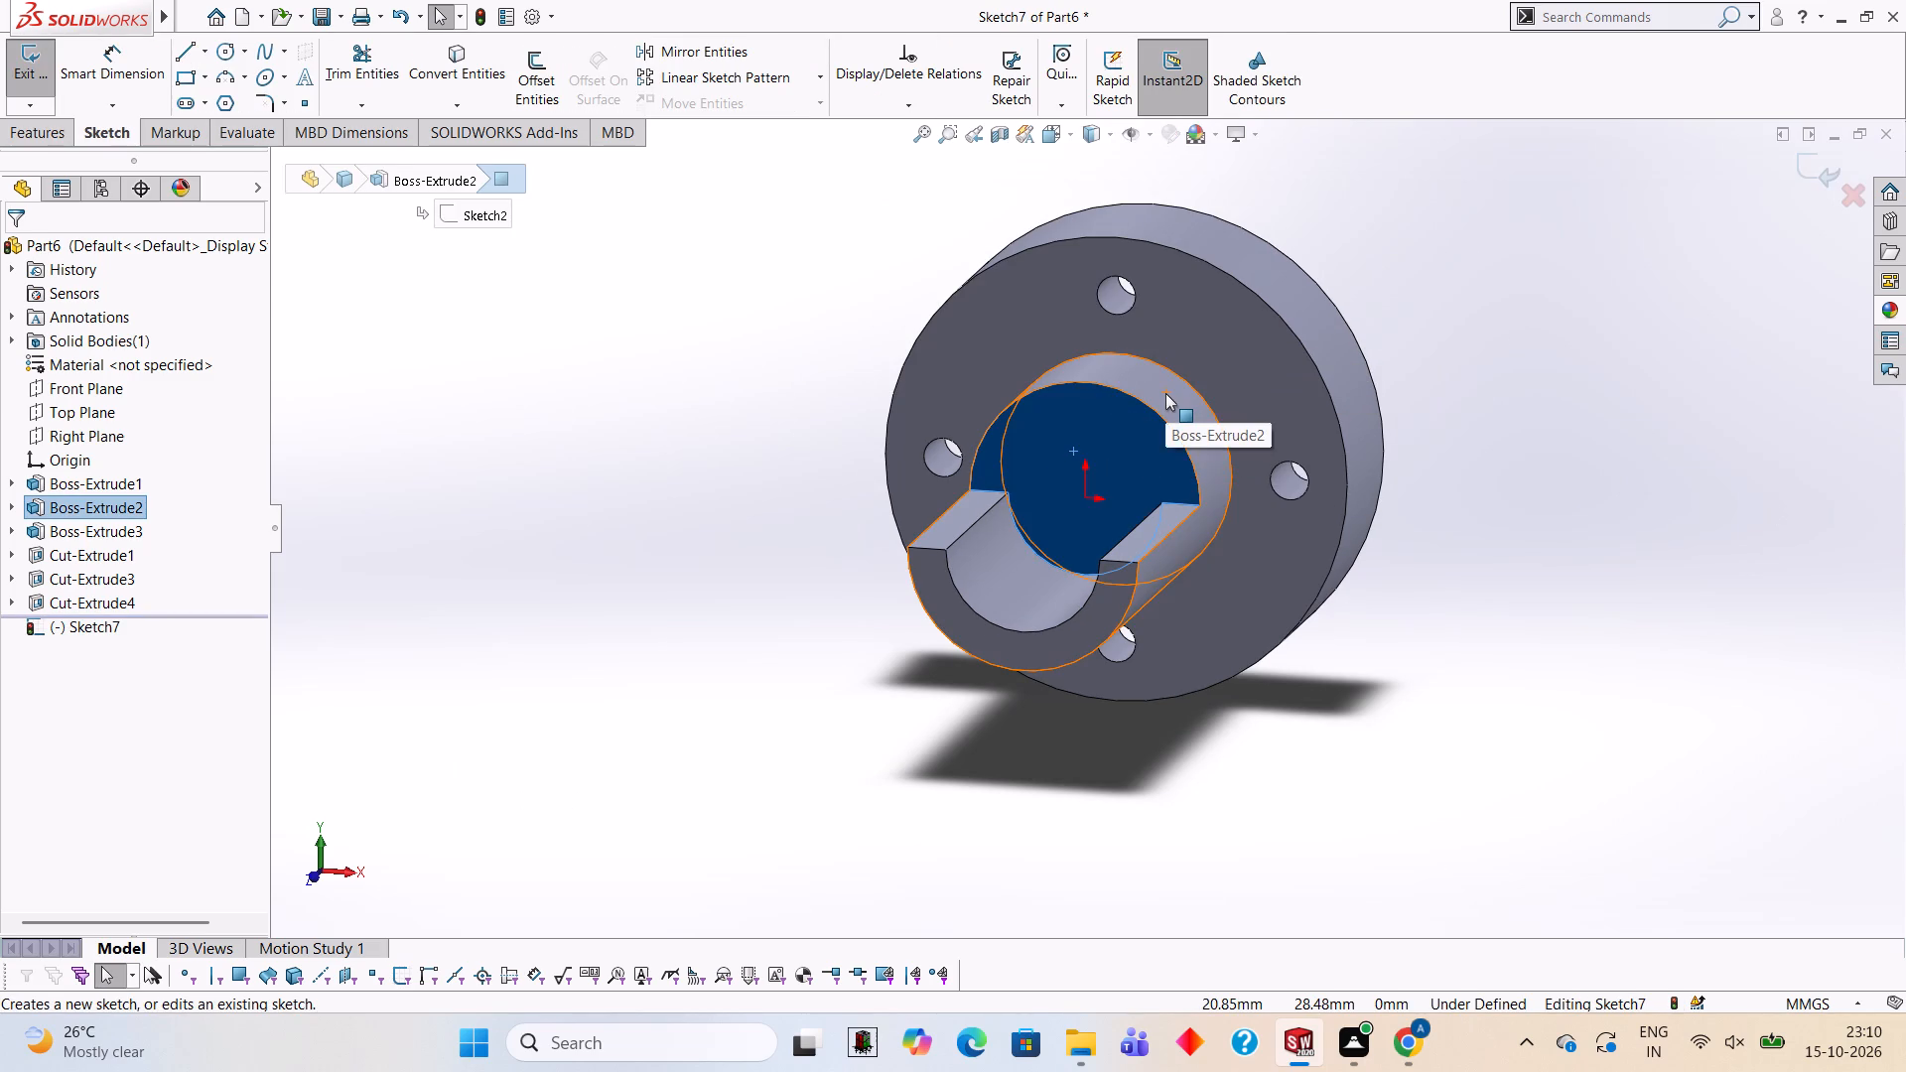
{"action": "key", "text": "ctrl+8"}
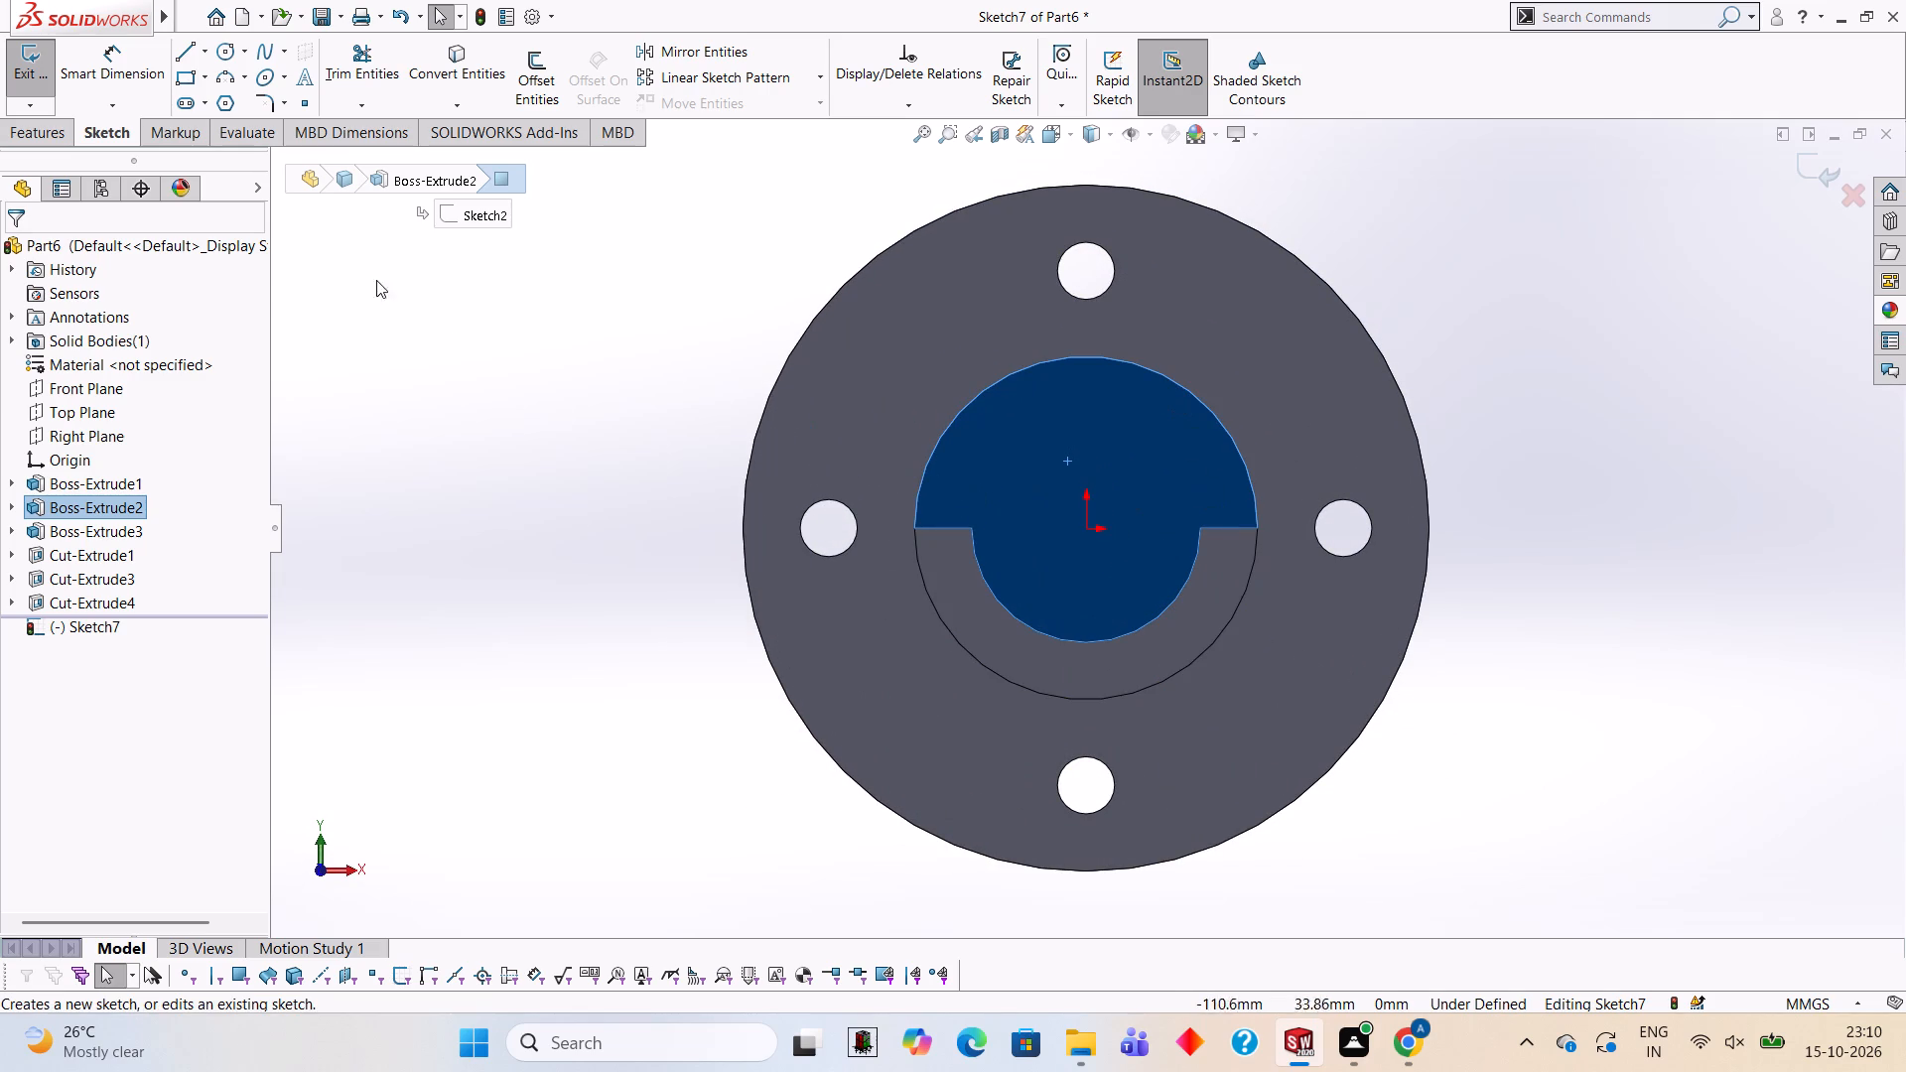
{"action": "left_click", "coordinate": [222, 56]}
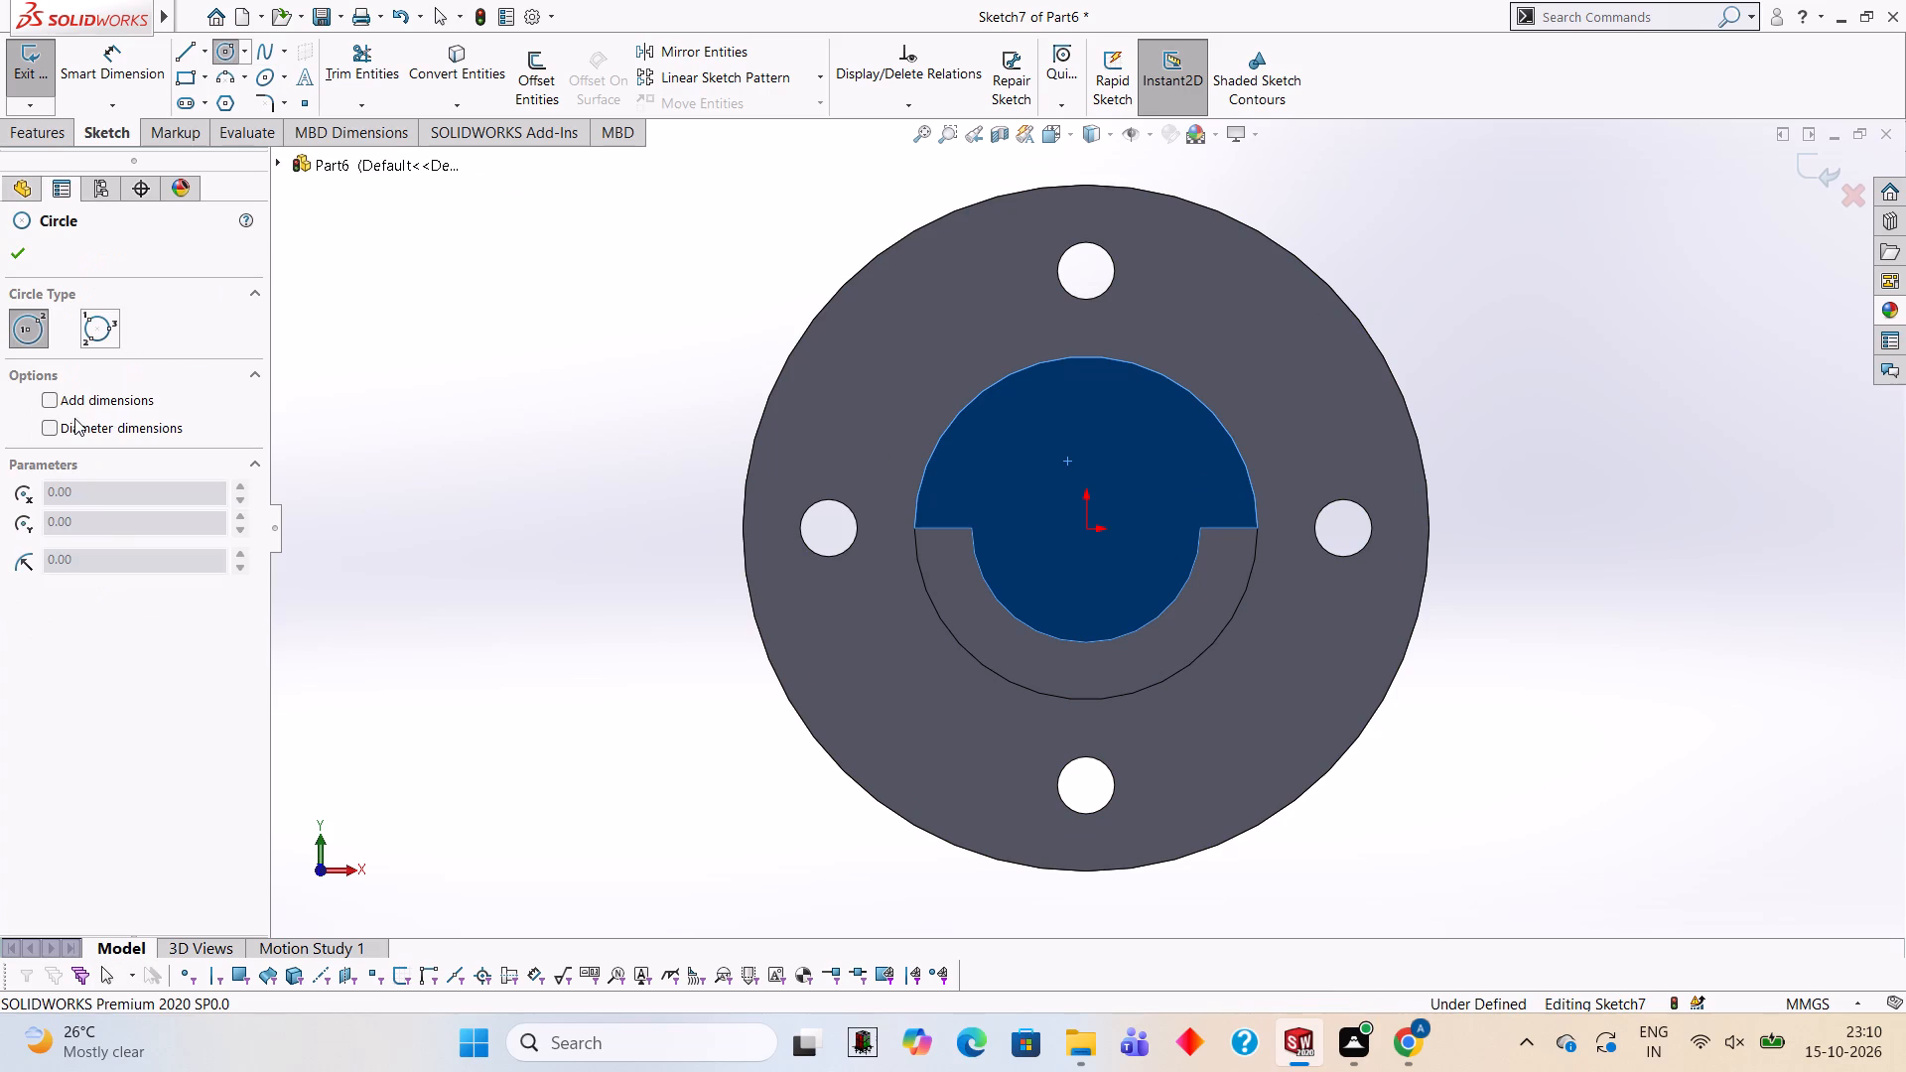
{"action": "left_click", "coordinate": [76, 399]}
{"action": "left_click", "coordinate": [81, 426]}
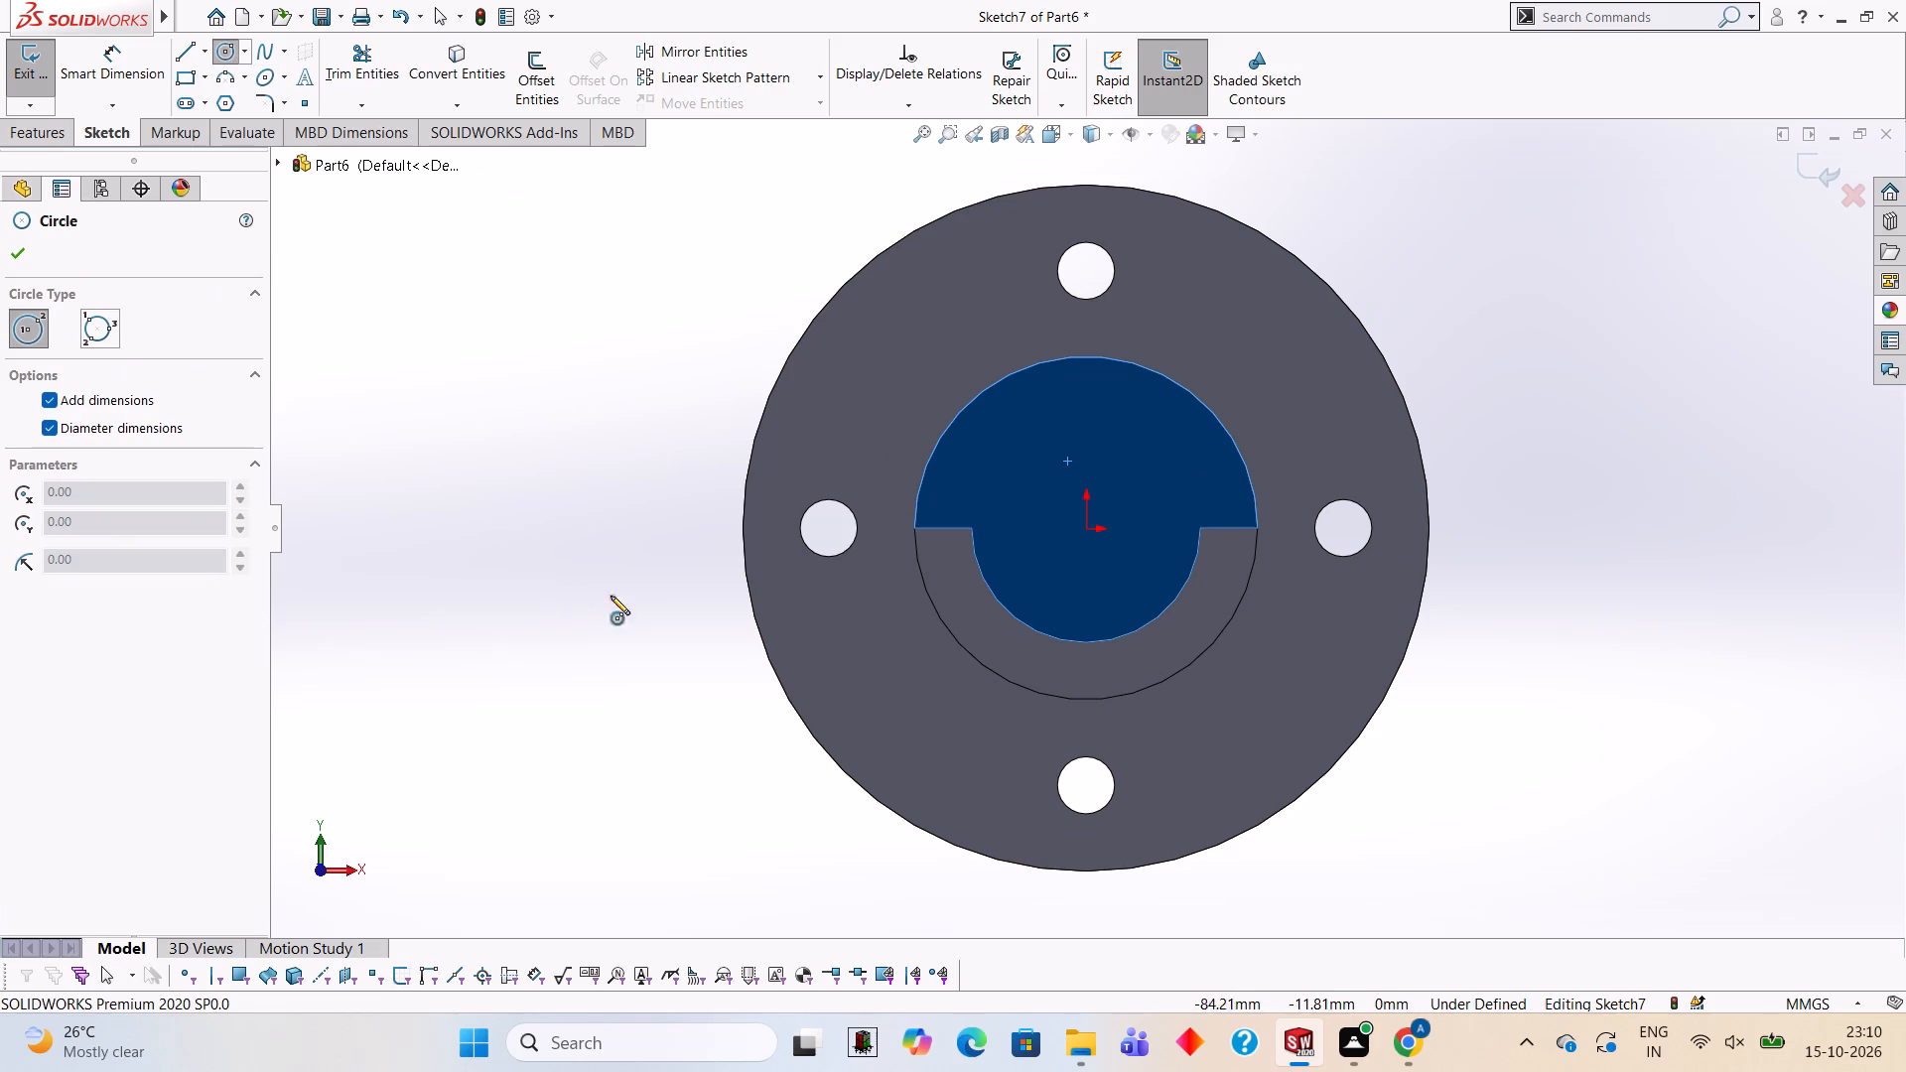
{"action": "left_click", "coordinate": [1088, 528]}
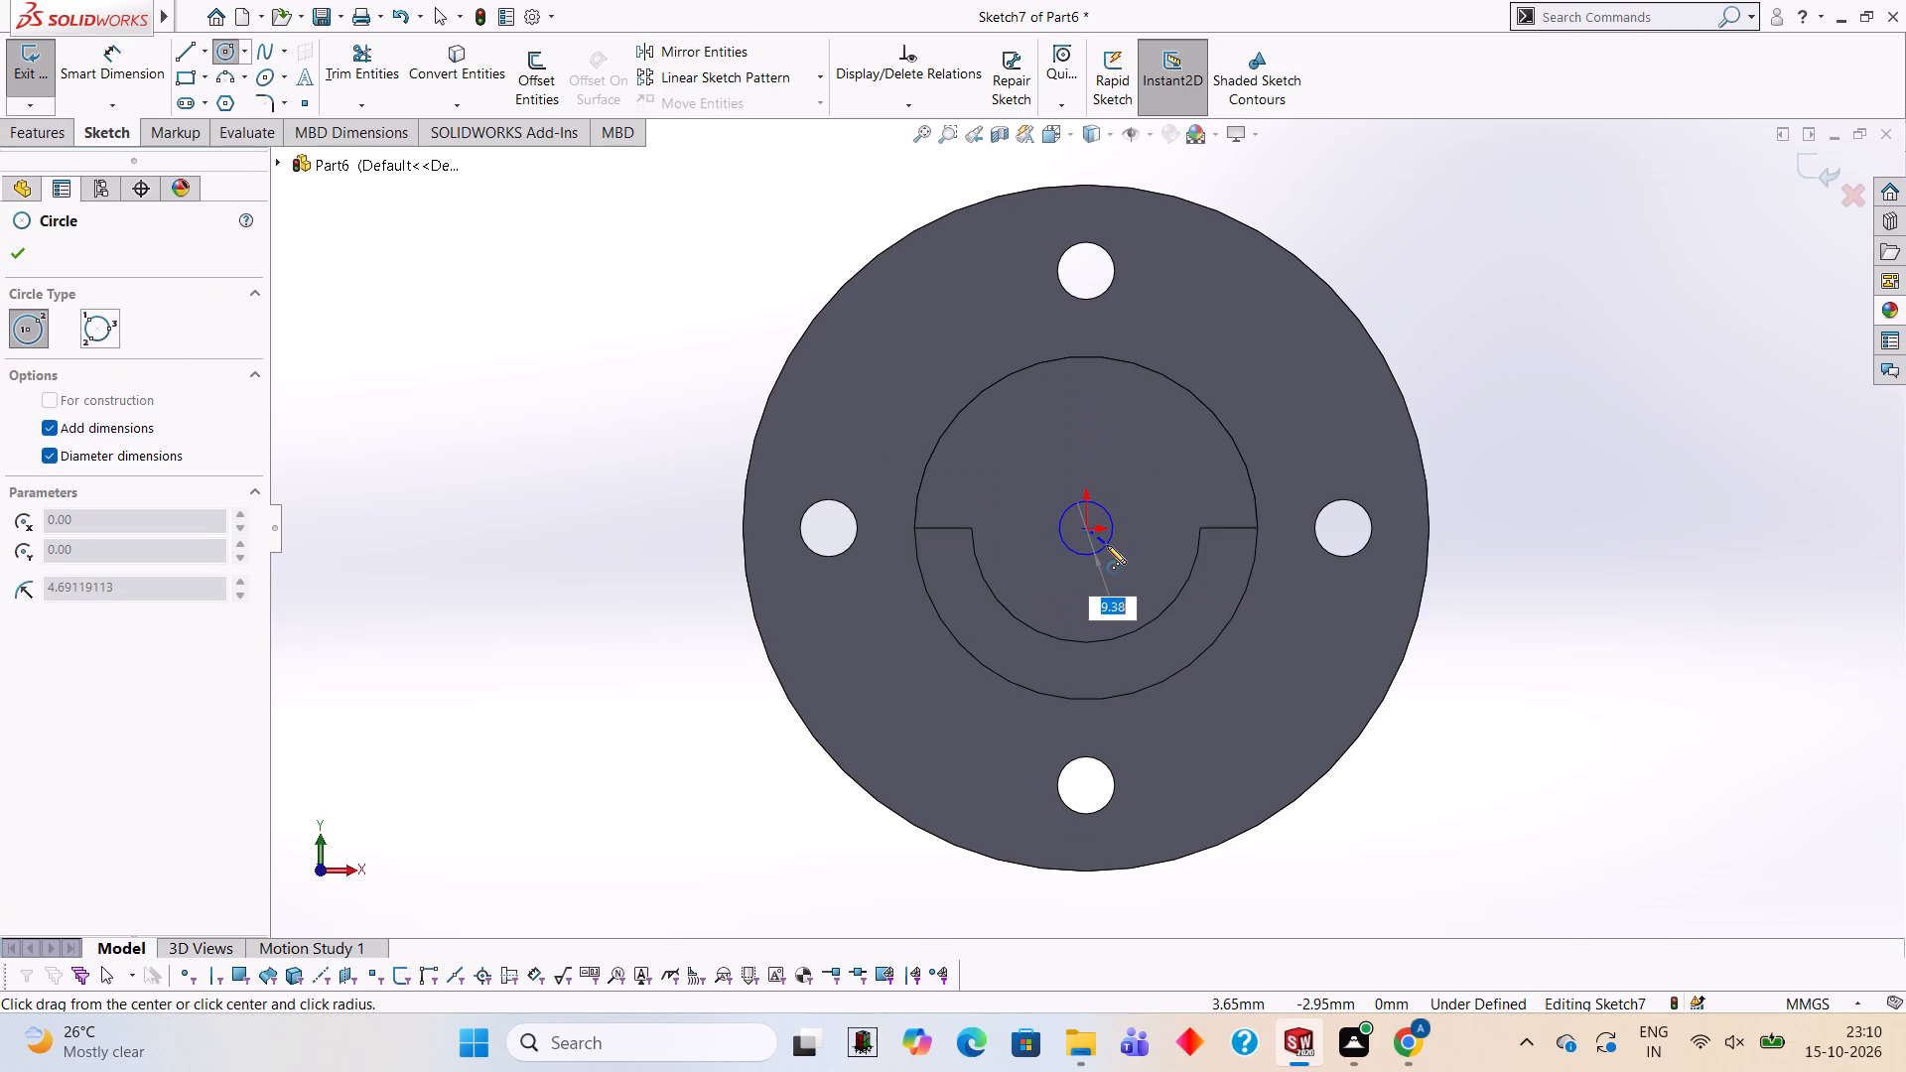
{"action": "type", "text": "25"}
{"action": "key", "text": "Return"}
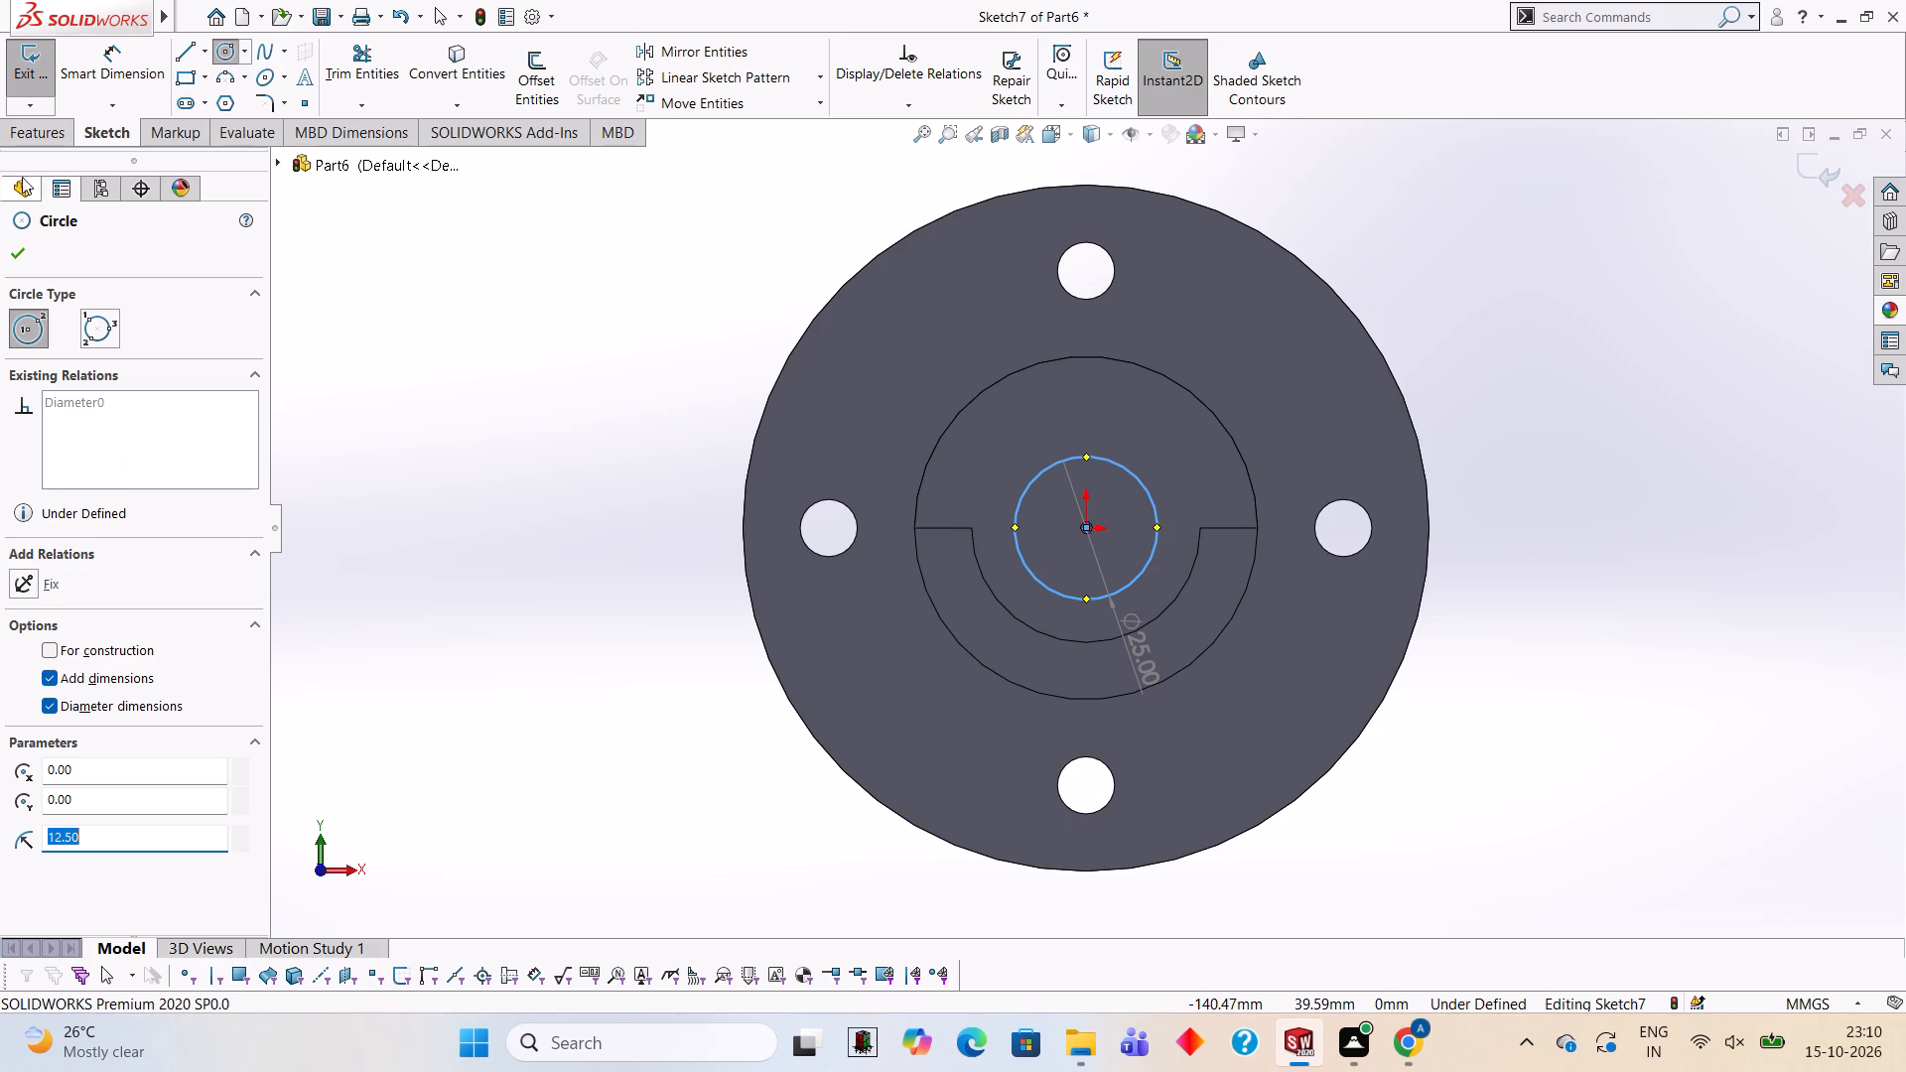
Add a diameter dimension to the sketched circle, placing it outside the disc's outline.
{"action": "left_click", "coordinate": [28, 140]}
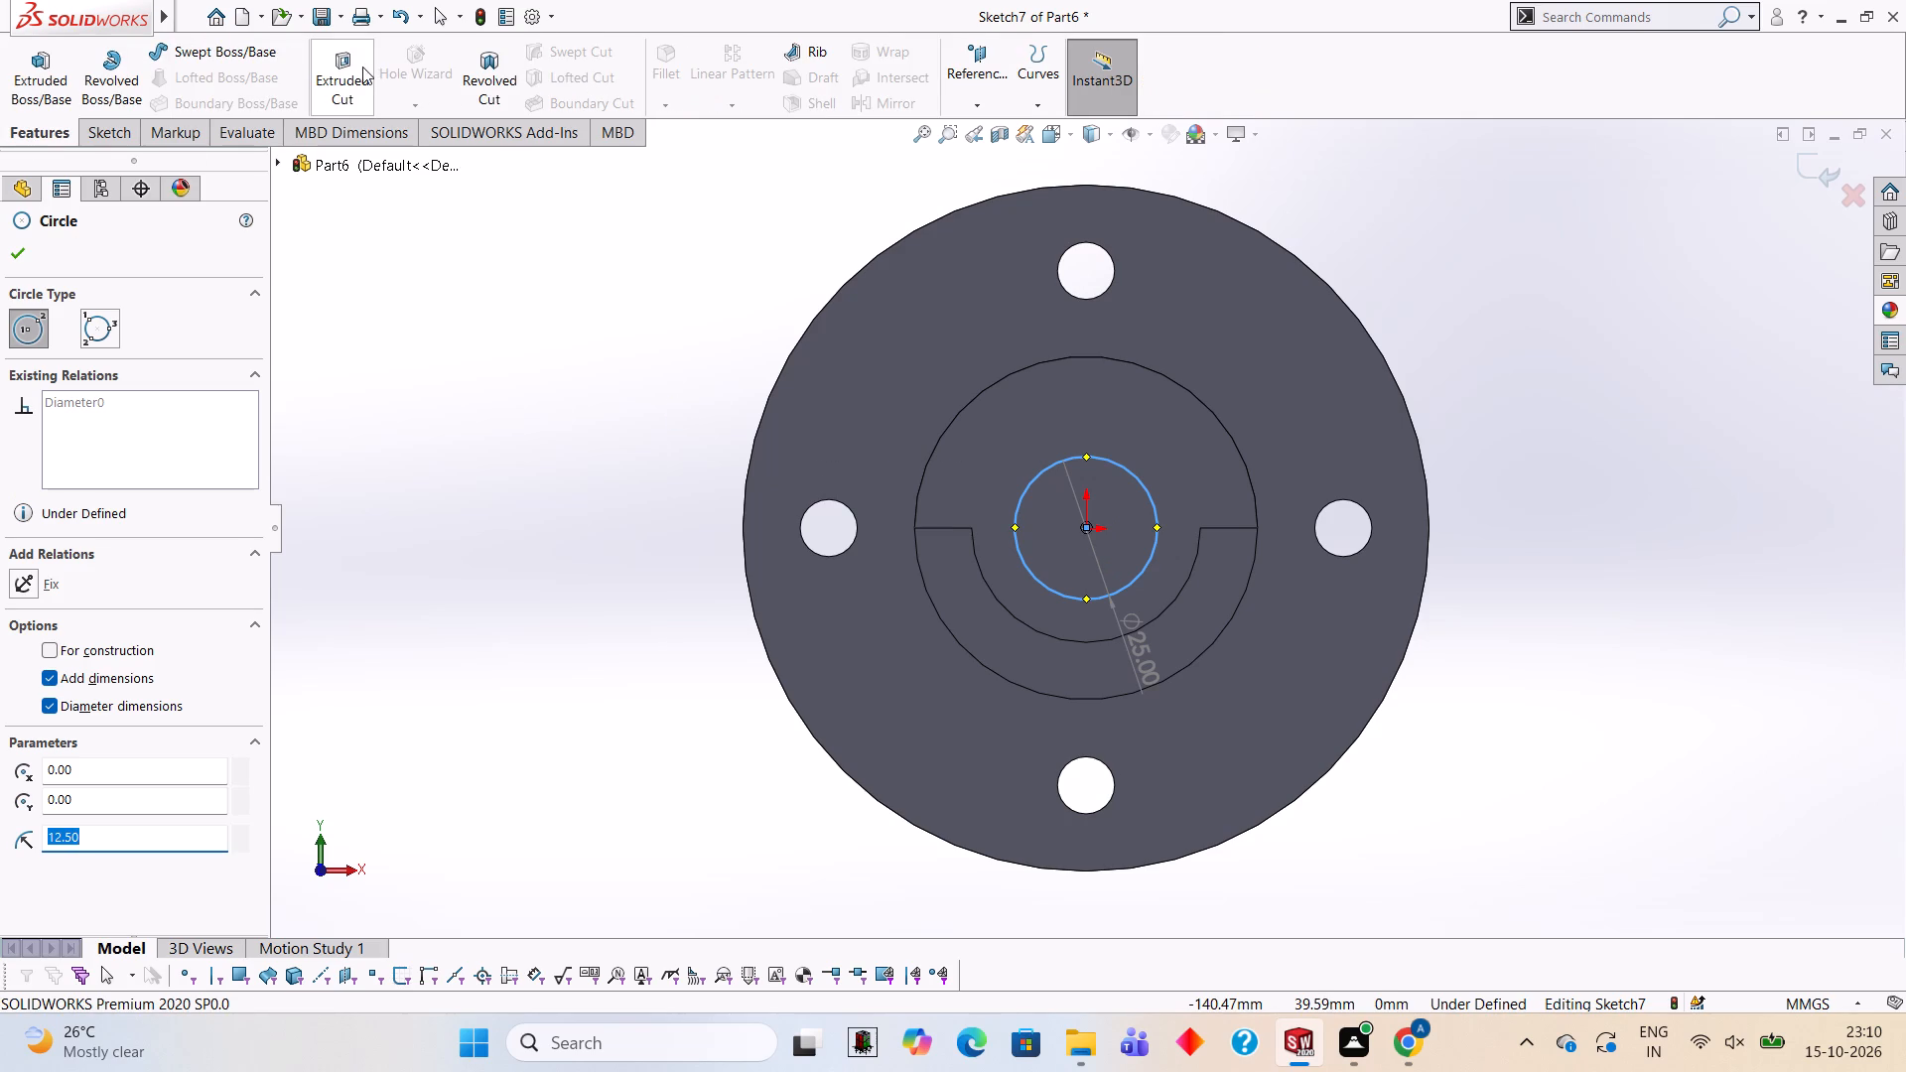
{"action": "left_click", "coordinate": [105, 141]}
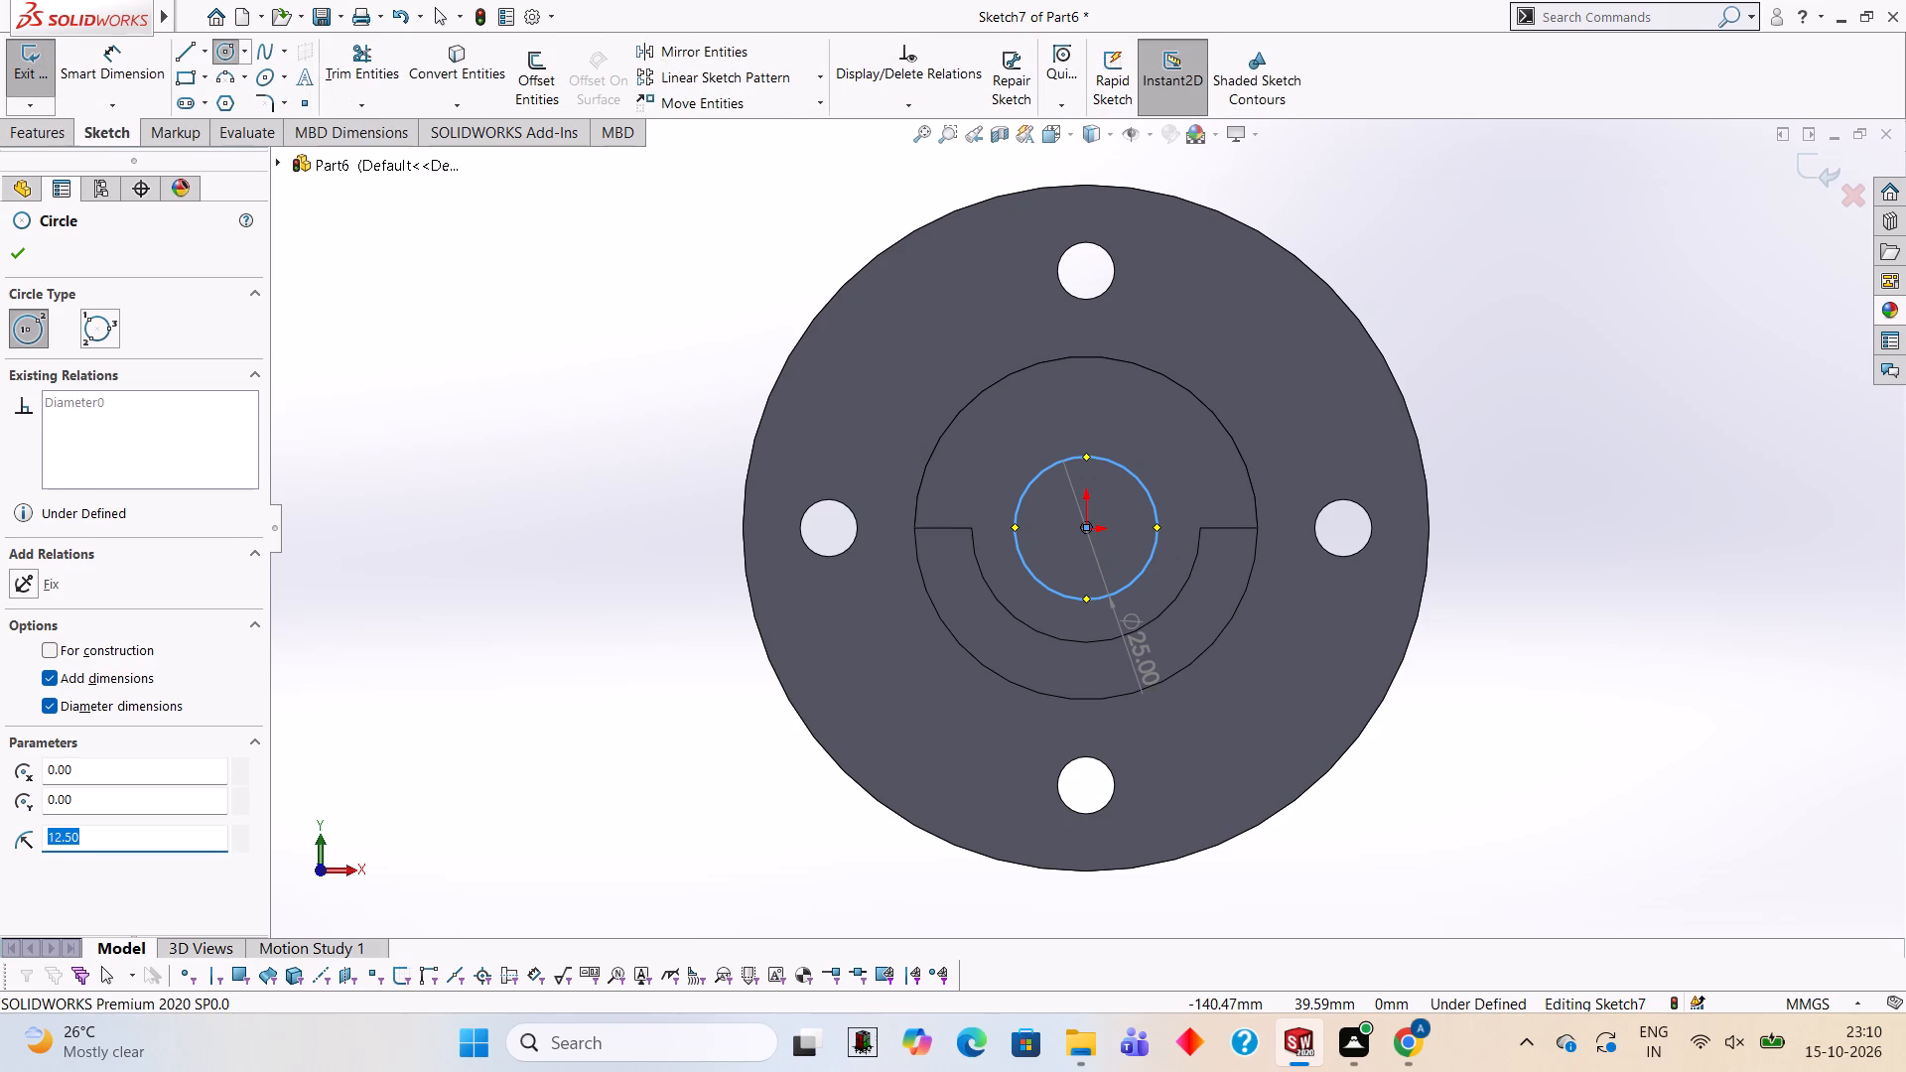
{"action": "left_click", "coordinate": [117, 73]}
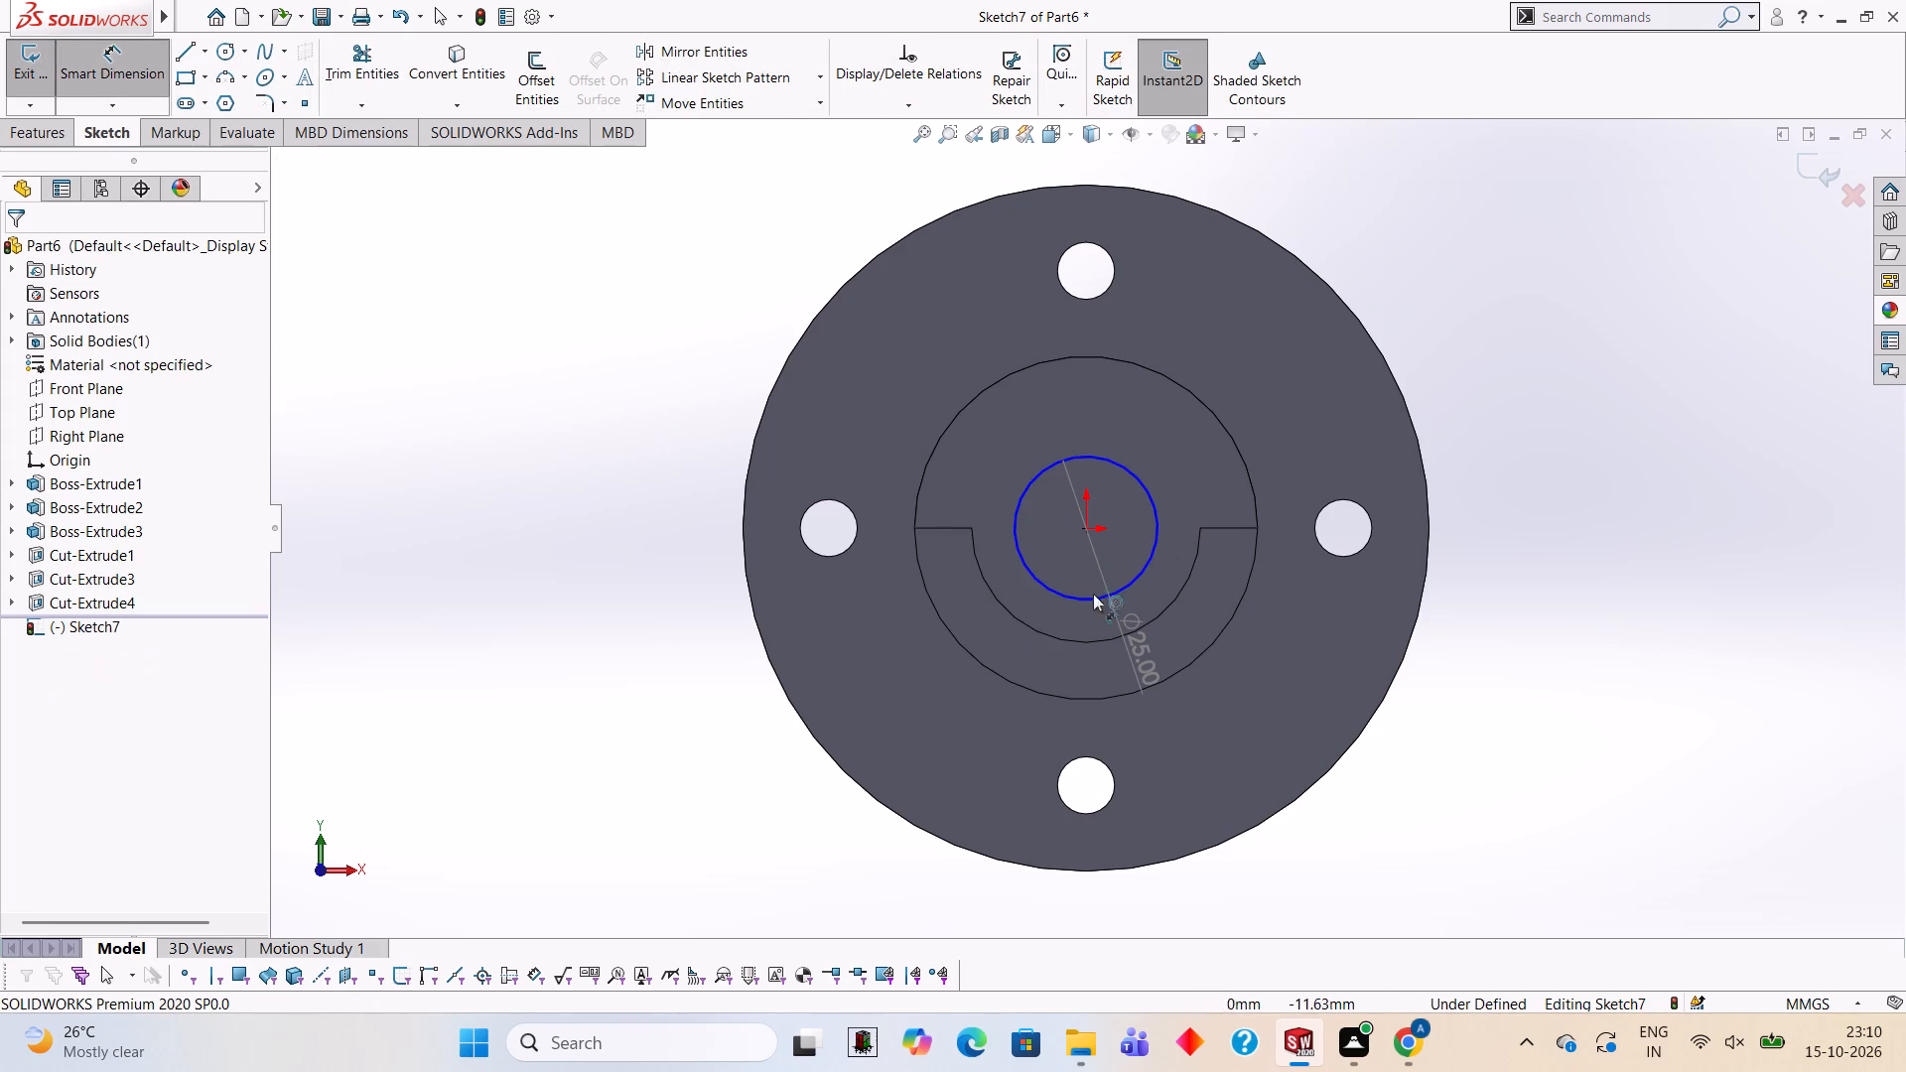
{"action": "left_click", "coordinate": [1127, 582]}
{"action": "left_click", "coordinate": [1440, 852]}
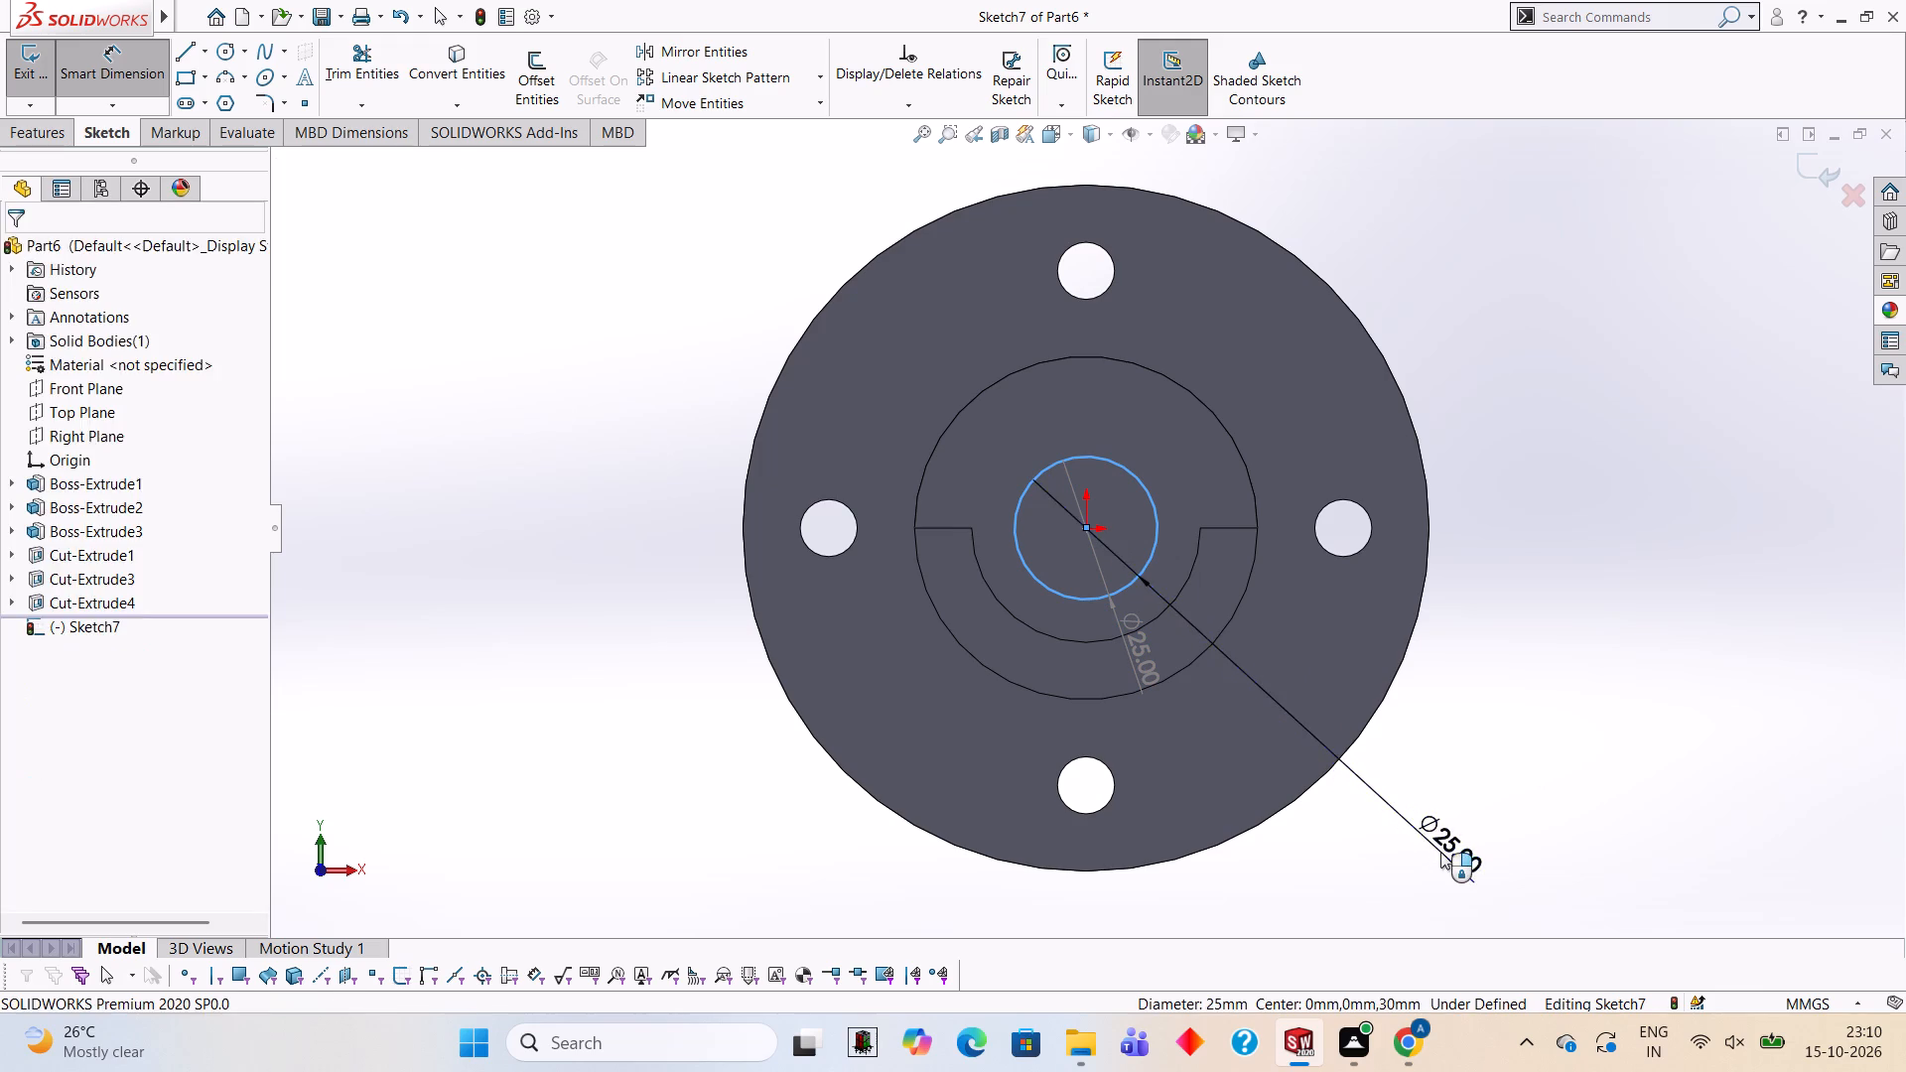
{"action": "left_click", "coordinate": [1361, 815]}
{"action": "left_click", "coordinate": [1619, 634]}
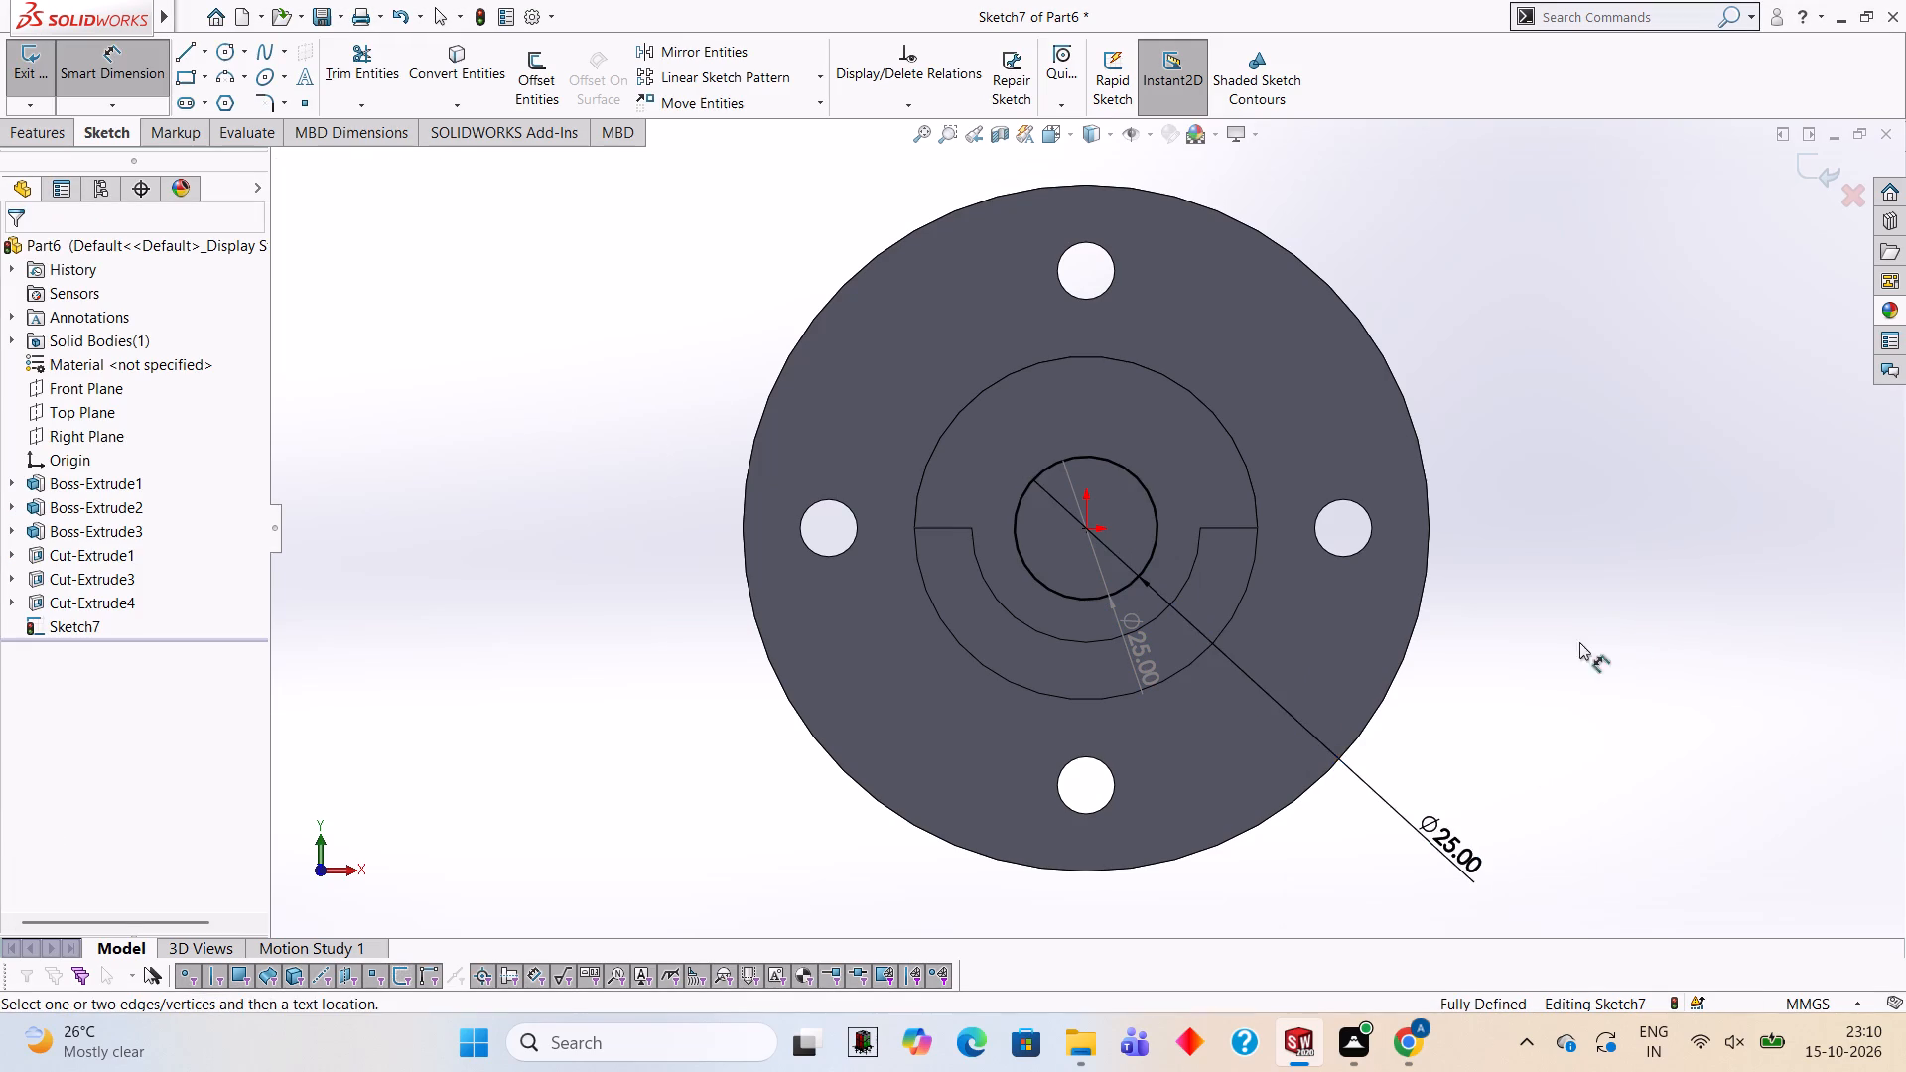
Cut the 25 mm circle through the boss and disc as a blind extruded cut 60 mm deep.
{"action": "scroll", "coordinate": [1464, 602], "scroll_direction": "up", "scroll_amount": 1}
{"action": "scroll", "coordinate": [1523, 501], "scroll_direction": "up", "scroll_amount": 1}
{"action": "middle_click_drag", "start_coordinate": [1501, 455], "coordinate": [1439, 540]}
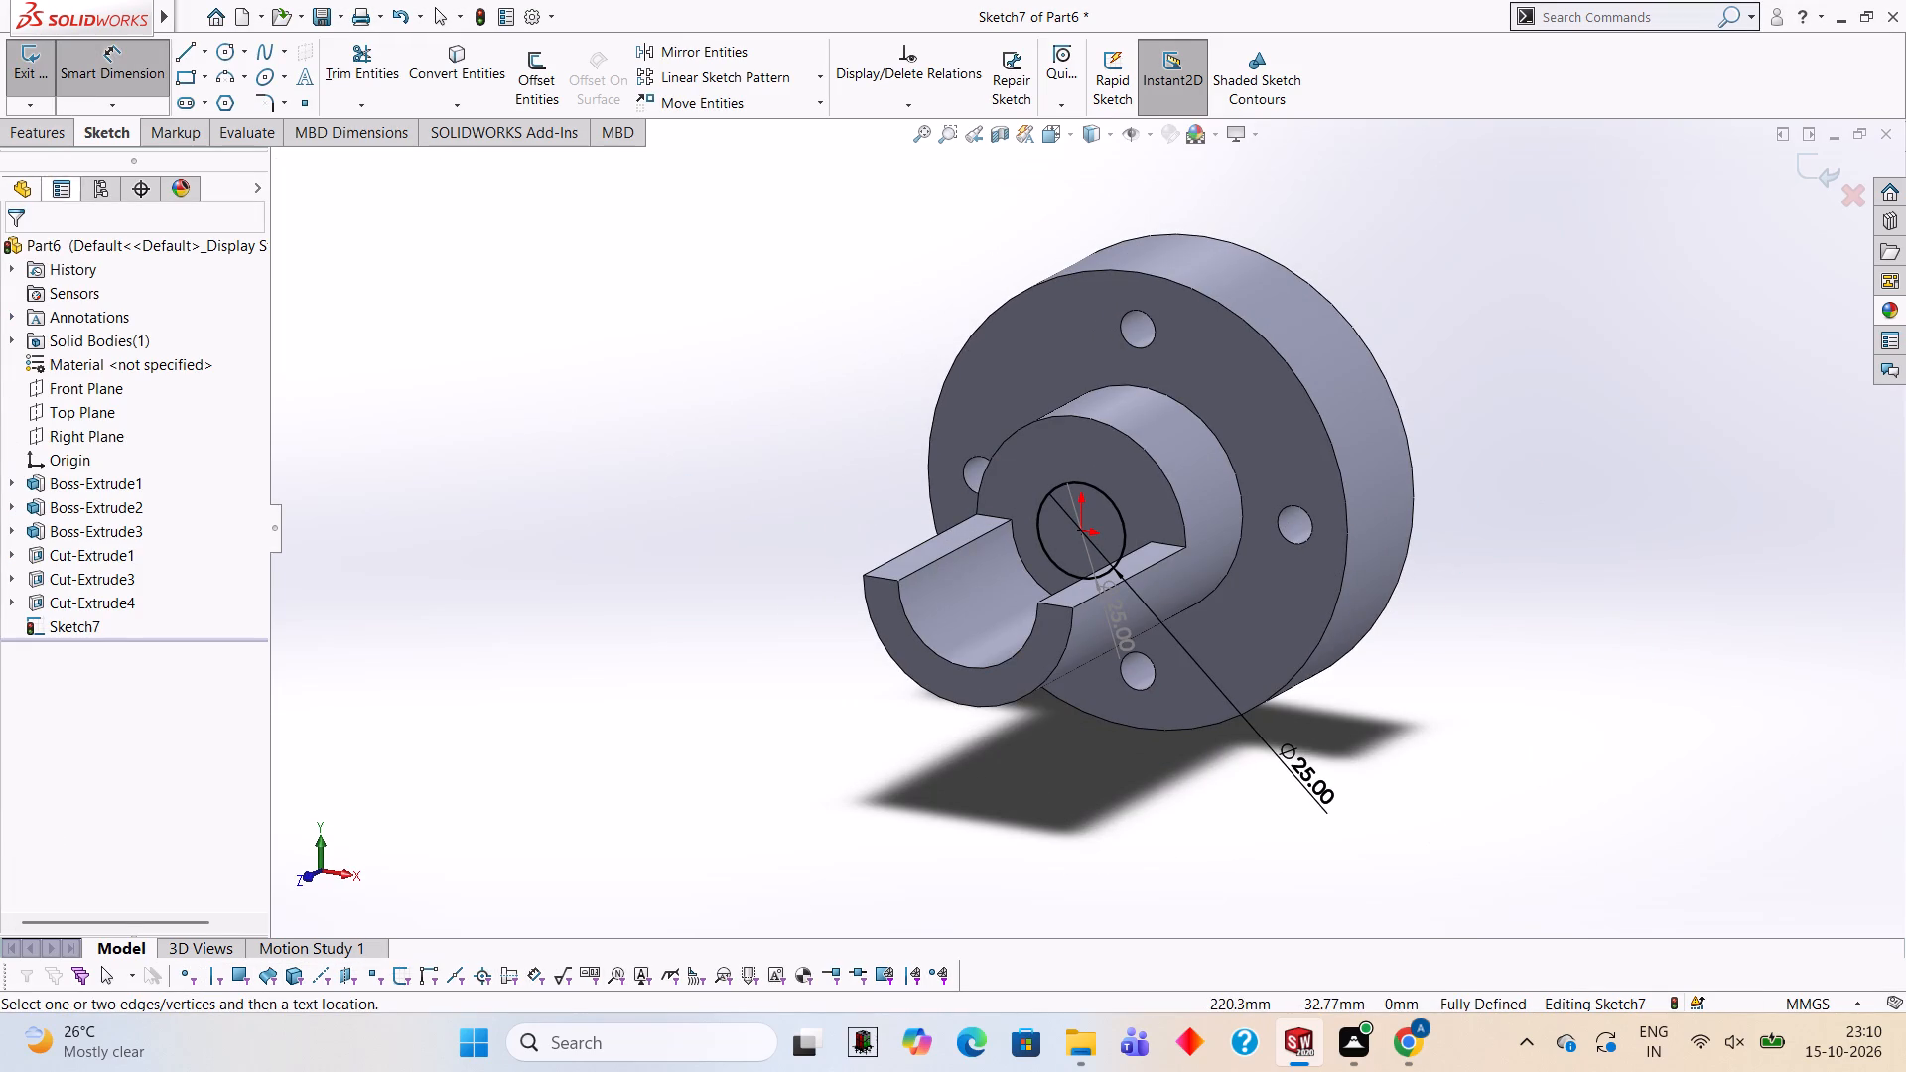
{"action": "left_click", "coordinate": [34, 129]}
{"action": "left_click", "coordinate": [319, 67]}
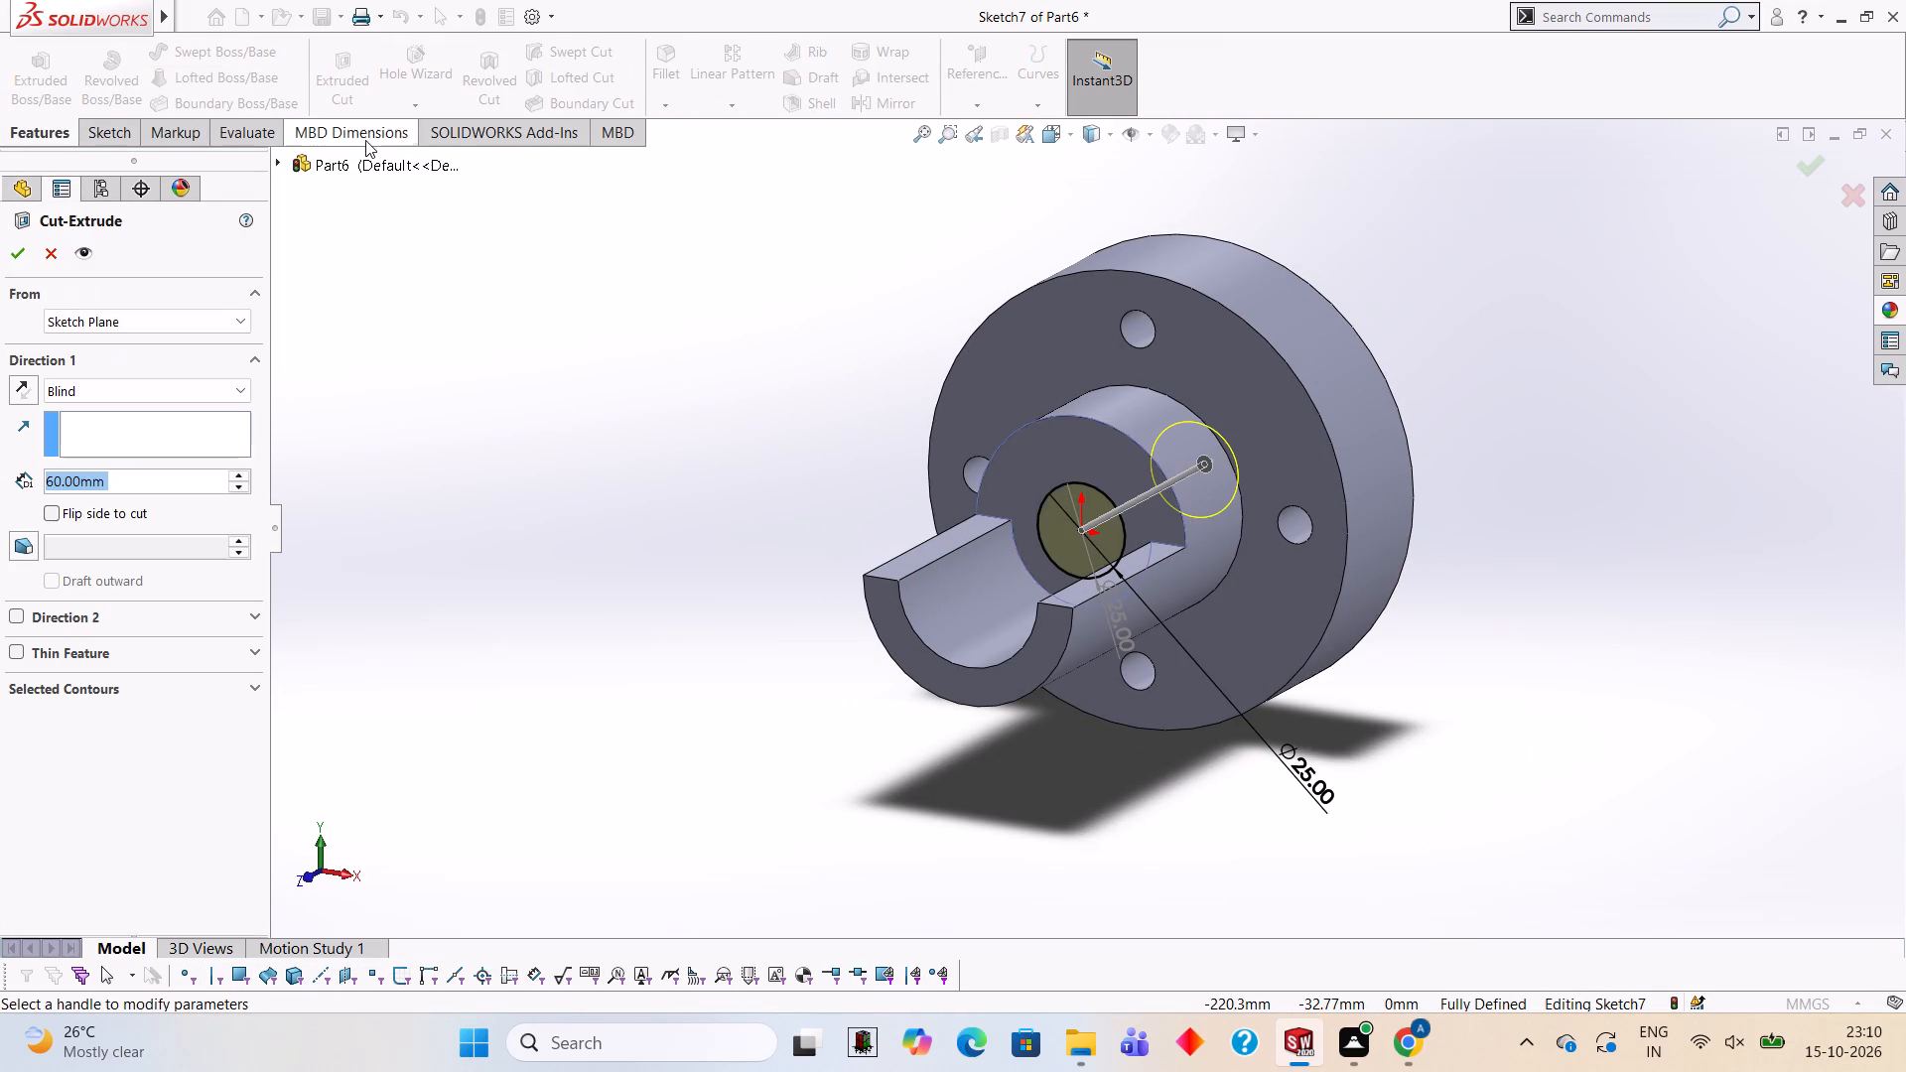
{"action": "scroll", "coordinate": [1424, 475], "scroll_direction": "up", "scroll_amount": 2}
{"action": "middle_click_drag", "start_coordinate": [1417, 475], "coordinate": [1231, 483]}
{"action": "left_click", "coordinate": [18, 257]}
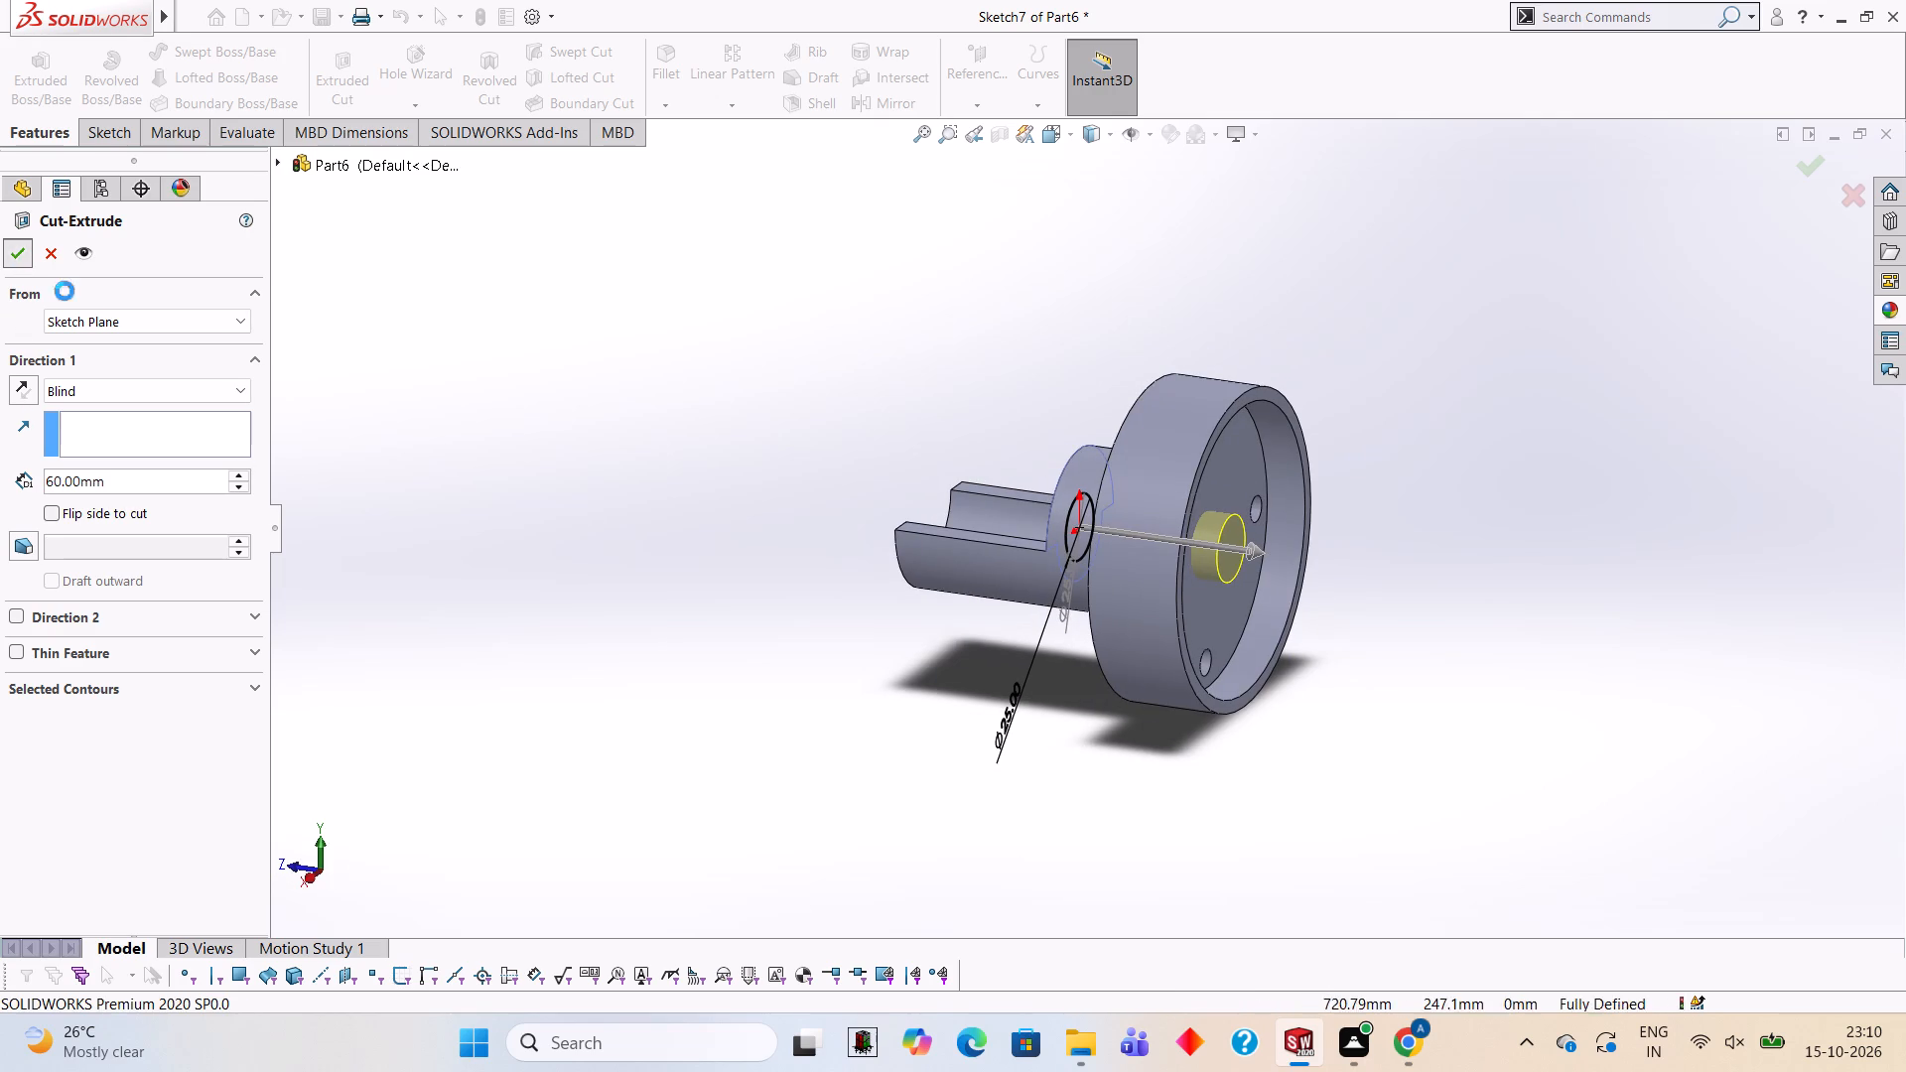
Examine the new central bore, the boss and the half-round extension from several angles.
{"action": "left_click", "coordinate": [720, 499]}
{"action": "middle_click_drag", "start_coordinate": [766, 534], "coordinate": [1166, 567]}
{"action": "scroll", "coordinate": [775, 540], "scroll_direction": "up", "scroll_amount": 1}
{"action": "scroll", "coordinate": [1167, 550], "scroll_direction": "up", "scroll_amount": 2}
{"action": "middle_click_drag", "start_coordinate": [1303, 599], "coordinate": [1077, 606]}
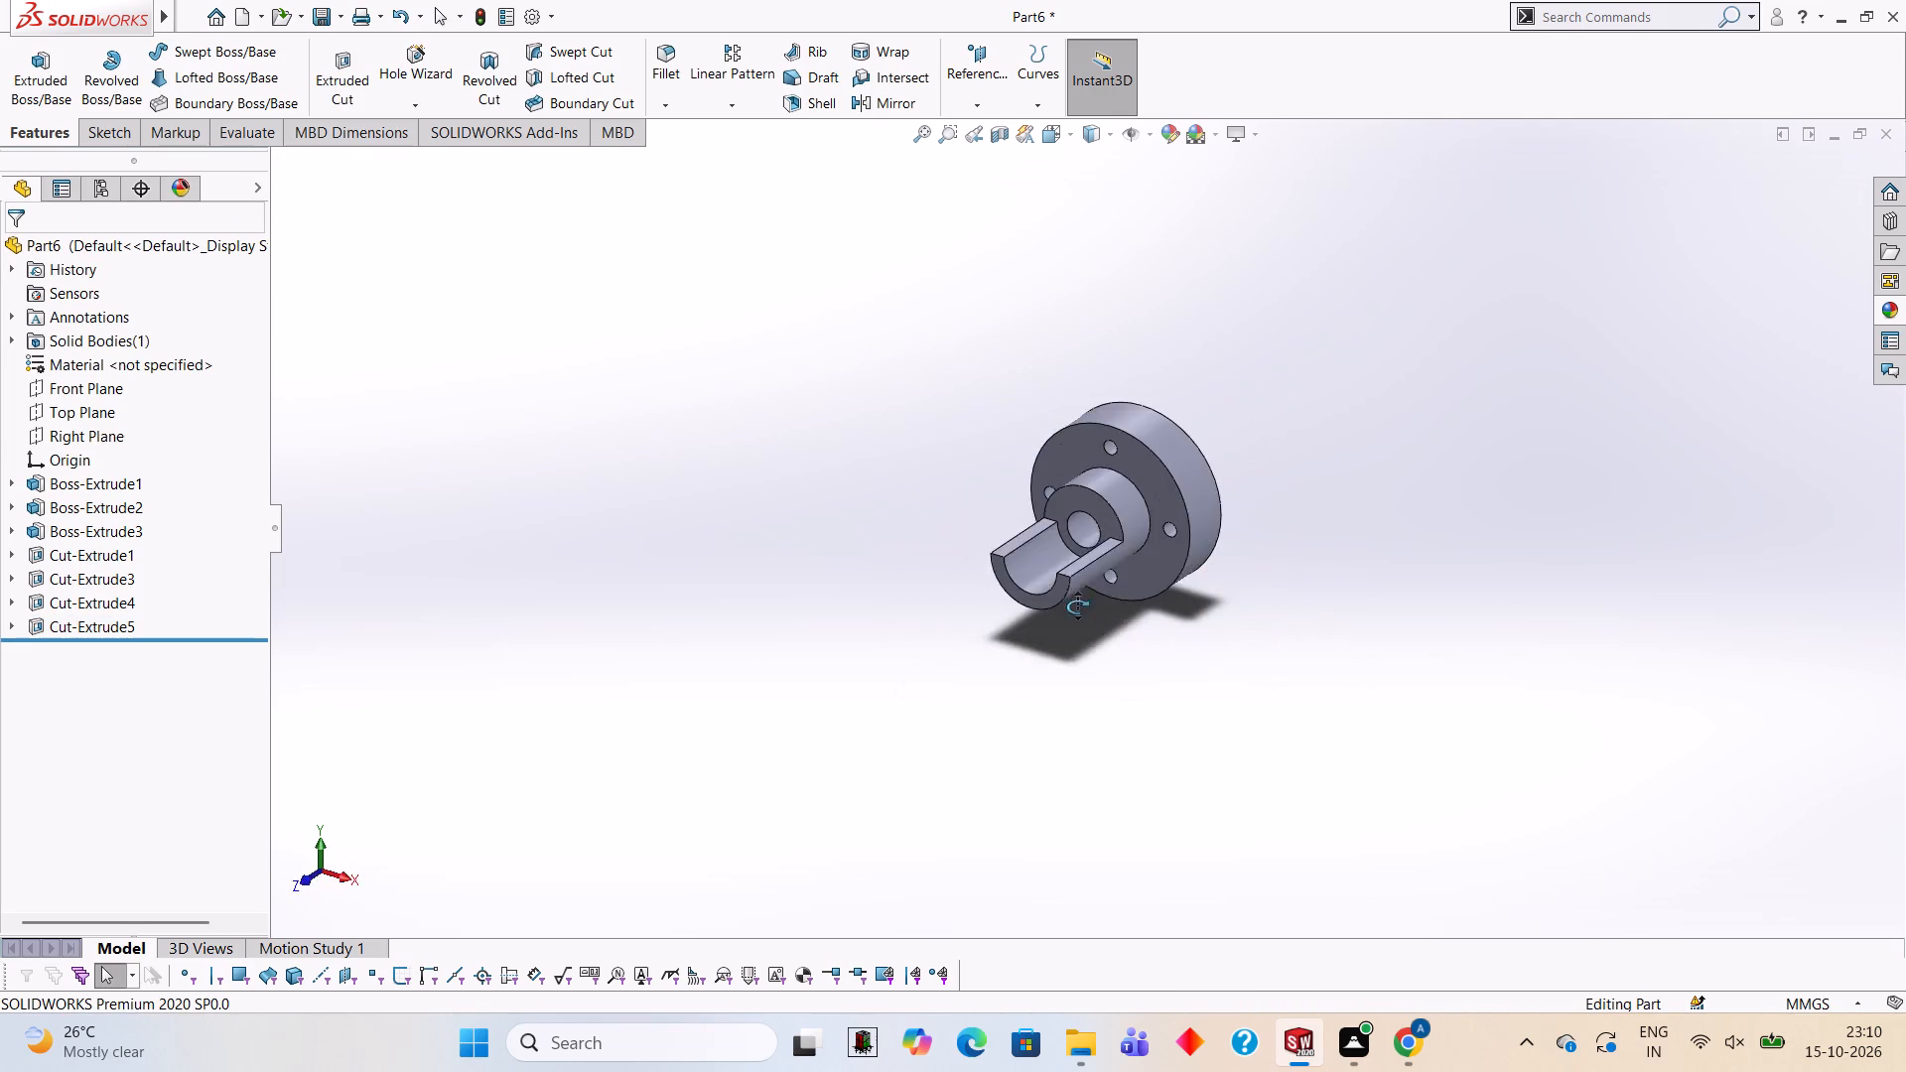
{"action": "middle_click_drag", "start_coordinate": [1077, 606], "coordinate": [1128, 533]}
{"action": "scroll", "coordinate": [1126, 538], "scroll_direction": "down", "scroll_amount": 7}
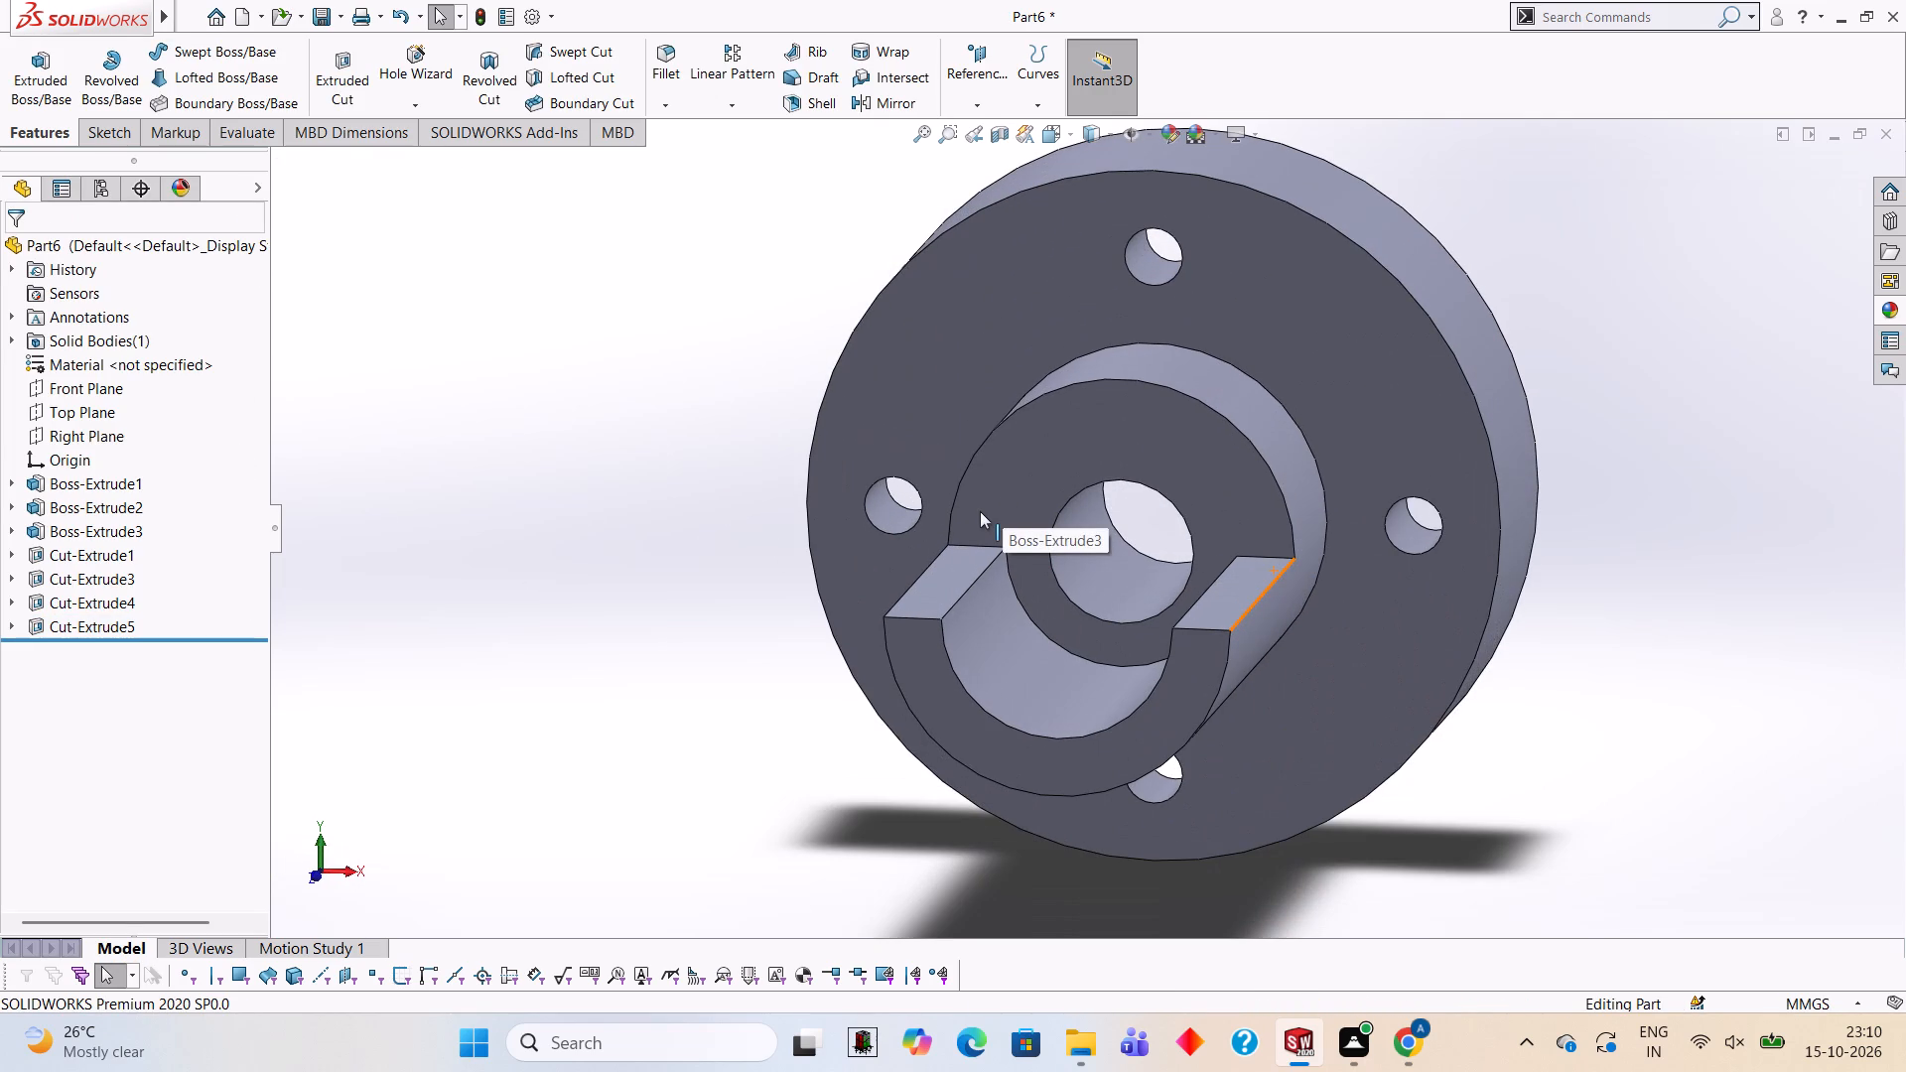
{"action": "scroll", "coordinate": [1342, 603], "scroll_direction": "up", "scroll_amount": 1}
{"action": "middle_click_drag", "start_coordinate": [1352, 603], "coordinate": [1273, 603]}
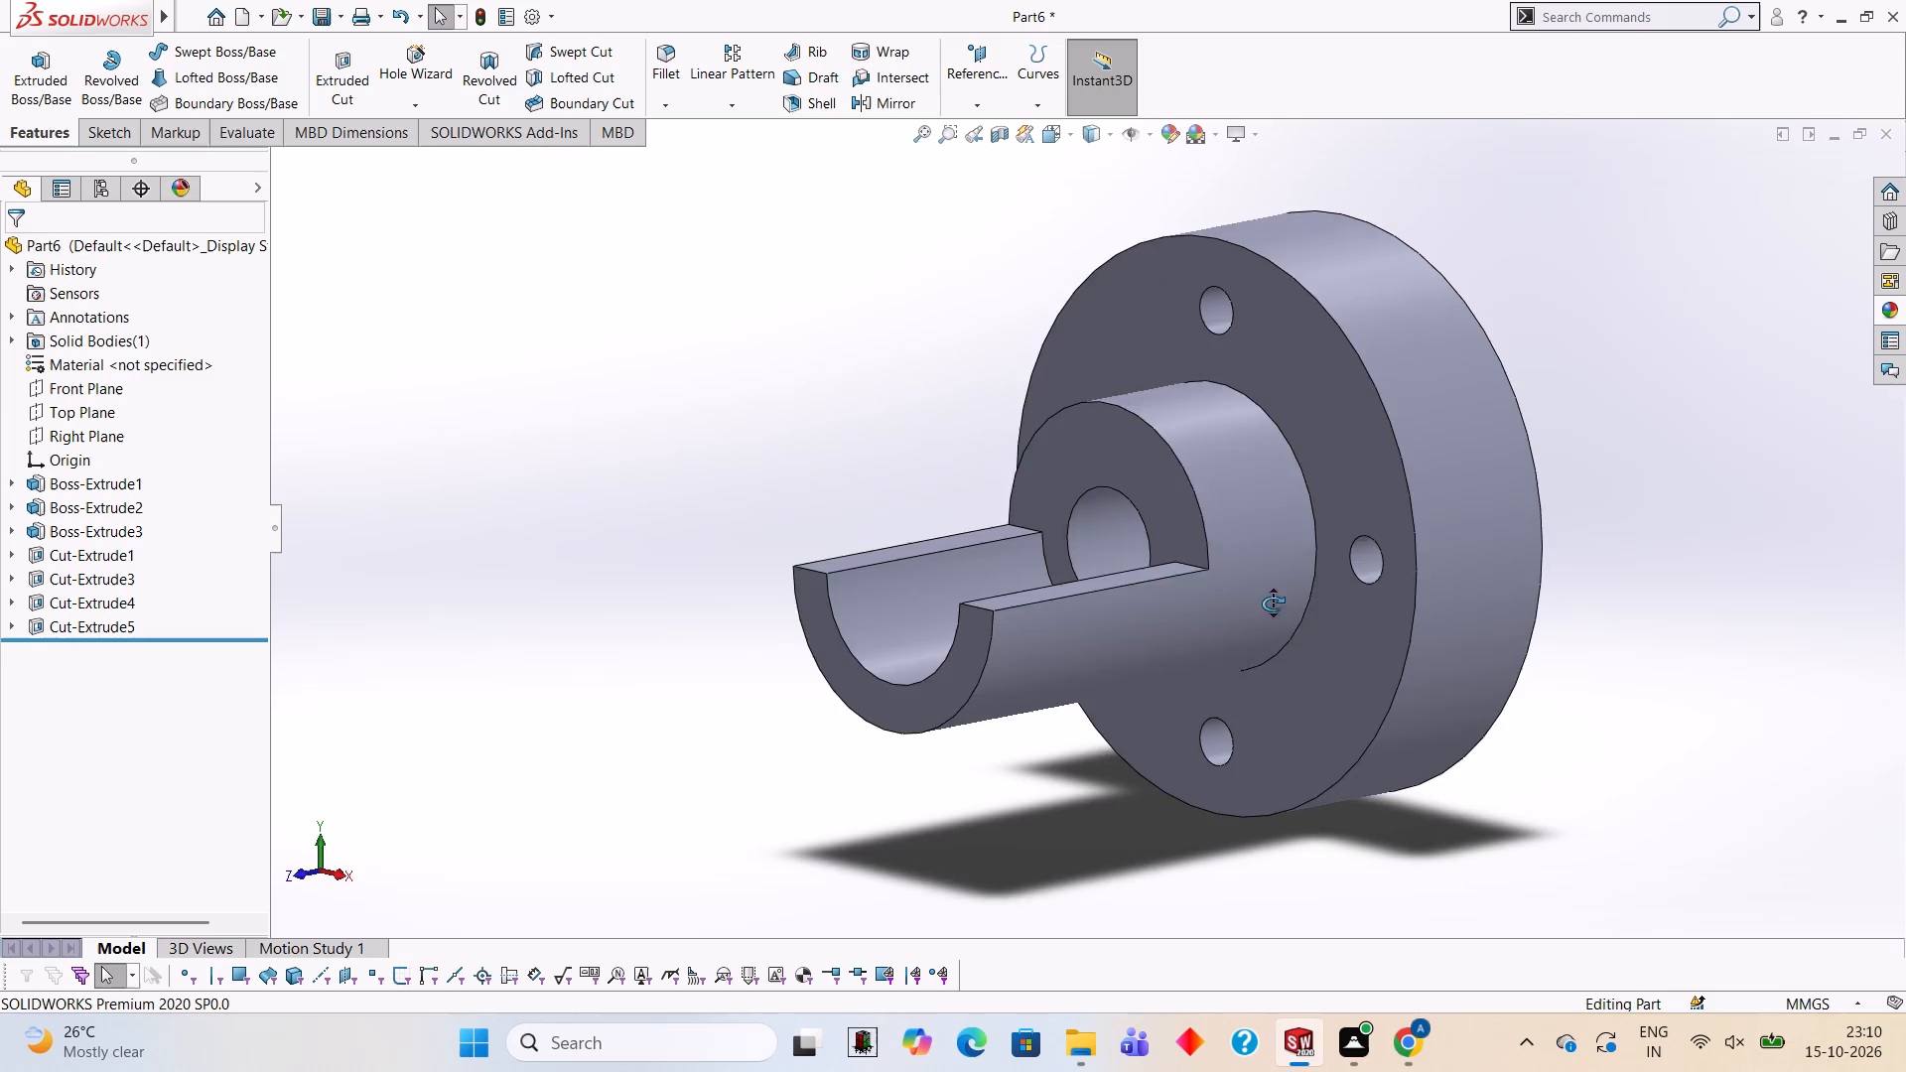
{"action": "middle_click_drag", "start_coordinate": [1273, 603], "coordinate": [1266, 602]}
{"action": "scroll", "coordinate": [1017, 591], "scroll_direction": "down", "scroll_amount": 2}
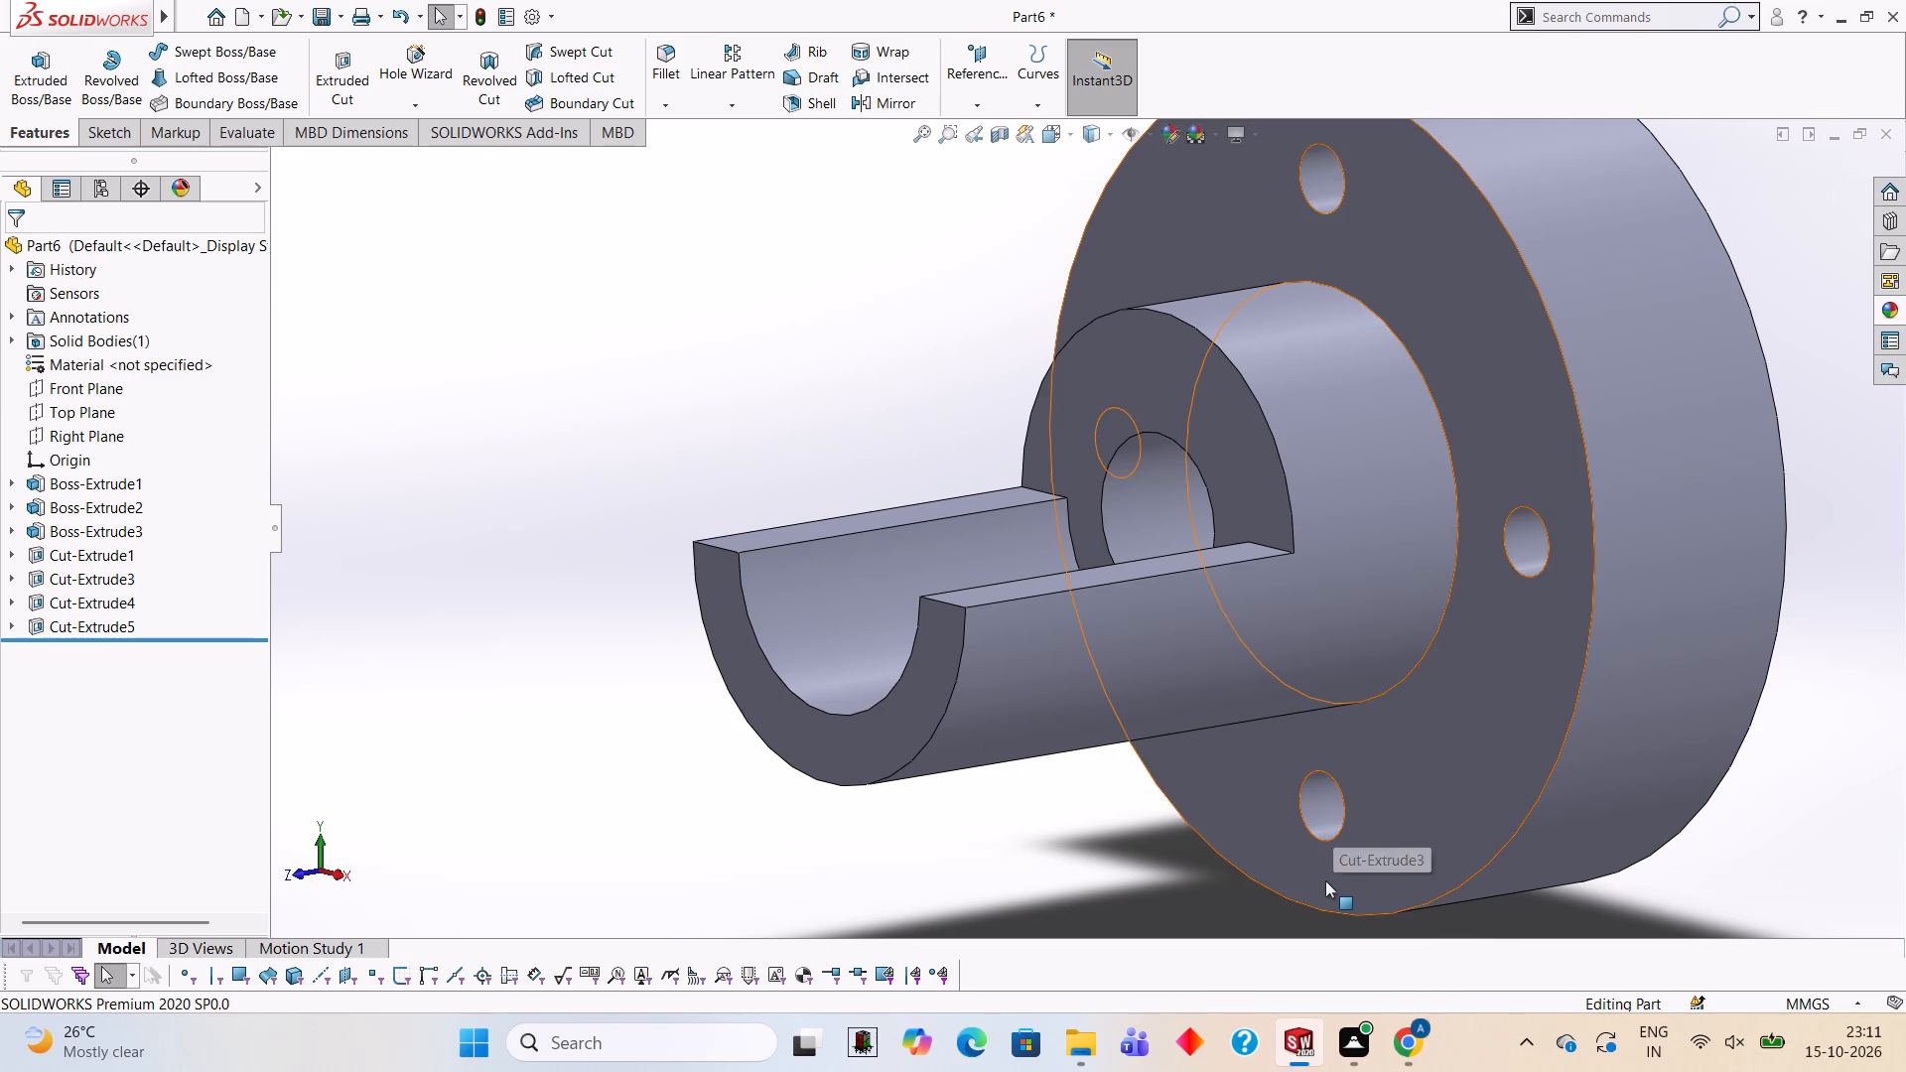
Start a new sketch on one flat rim face of the half-round extension and view it square-on.
{"action": "scroll", "coordinate": [1334, 751], "scroll_direction": "down", "scroll_amount": 1}
{"action": "scroll", "coordinate": [1217, 354], "scroll_direction": "up", "scroll_amount": 2}
{"action": "middle_click_drag", "start_coordinate": [1230, 369], "coordinate": [1226, 620]}
{"action": "left_click", "coordinate": [956, 295]}
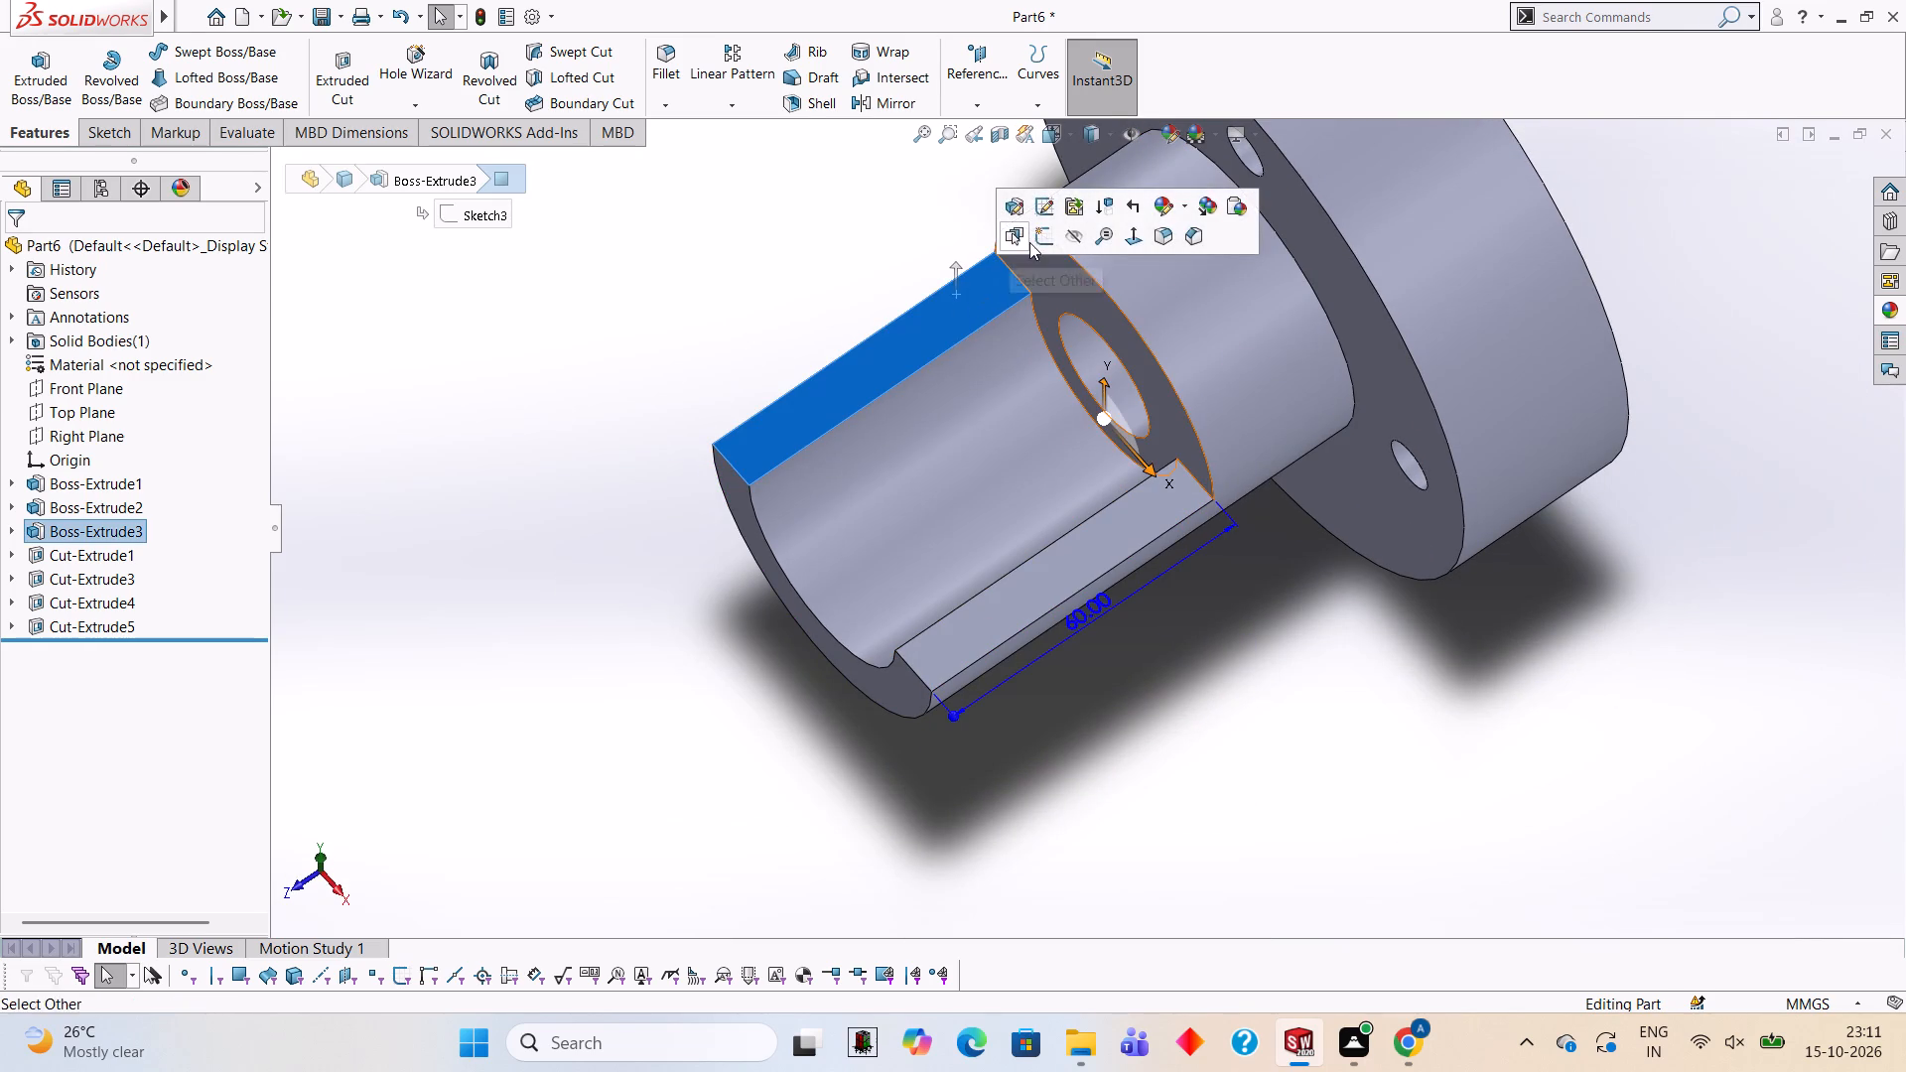
{"action": "left_click", "coordinate": [1038, 240]}
{"action": "key", "text": "ctrl+8"}
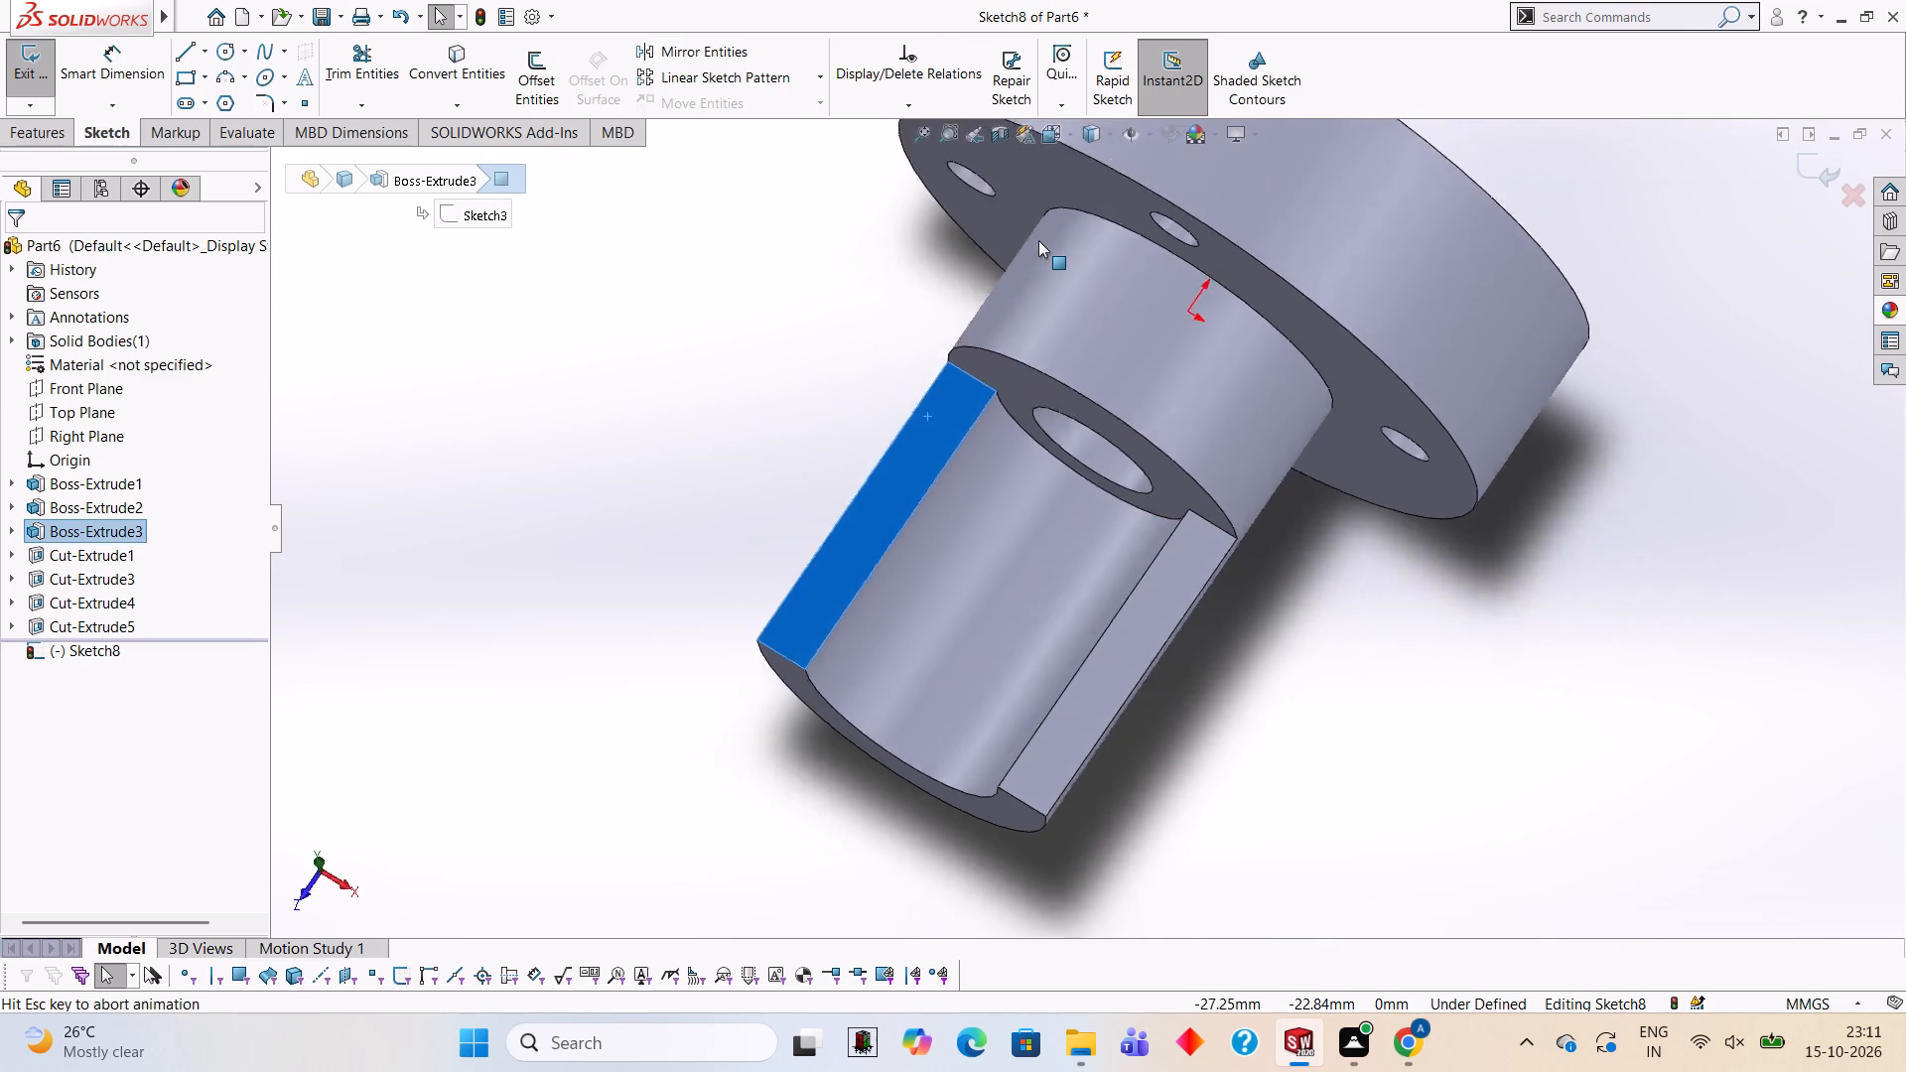
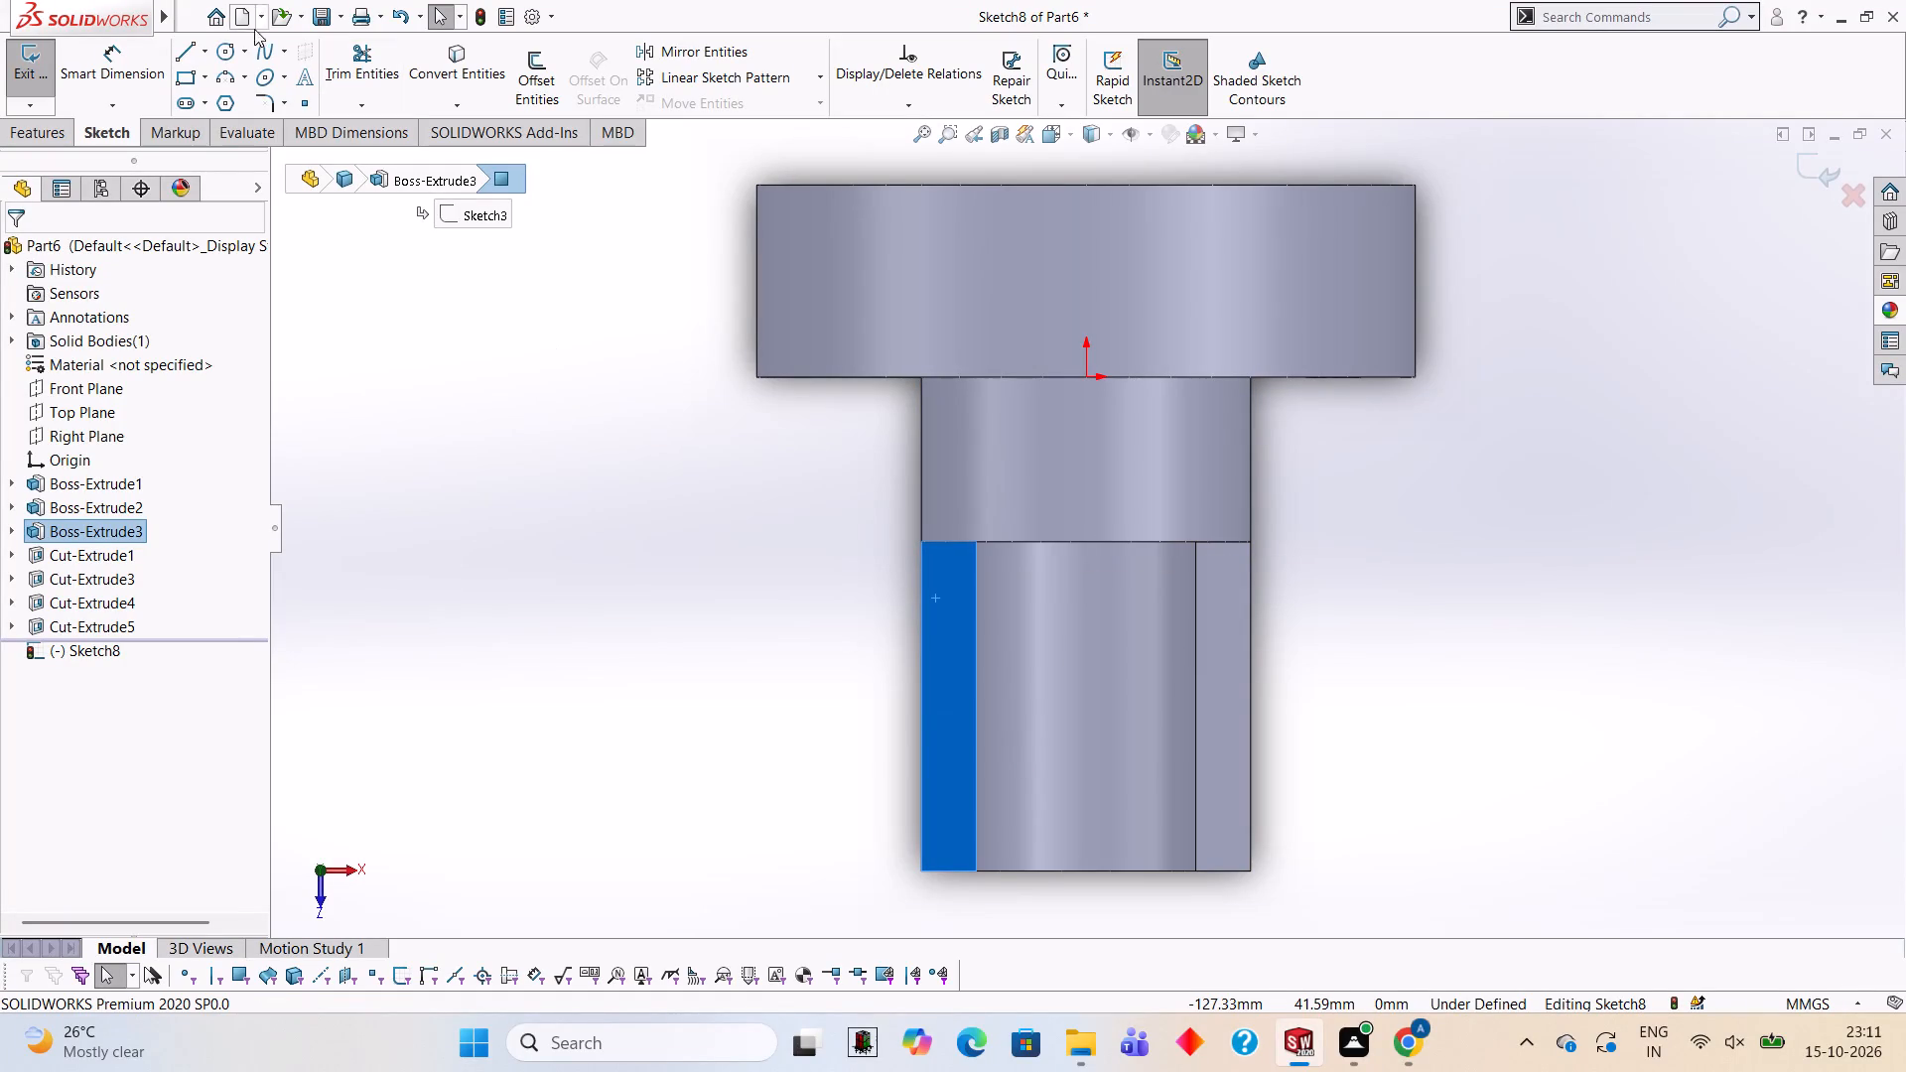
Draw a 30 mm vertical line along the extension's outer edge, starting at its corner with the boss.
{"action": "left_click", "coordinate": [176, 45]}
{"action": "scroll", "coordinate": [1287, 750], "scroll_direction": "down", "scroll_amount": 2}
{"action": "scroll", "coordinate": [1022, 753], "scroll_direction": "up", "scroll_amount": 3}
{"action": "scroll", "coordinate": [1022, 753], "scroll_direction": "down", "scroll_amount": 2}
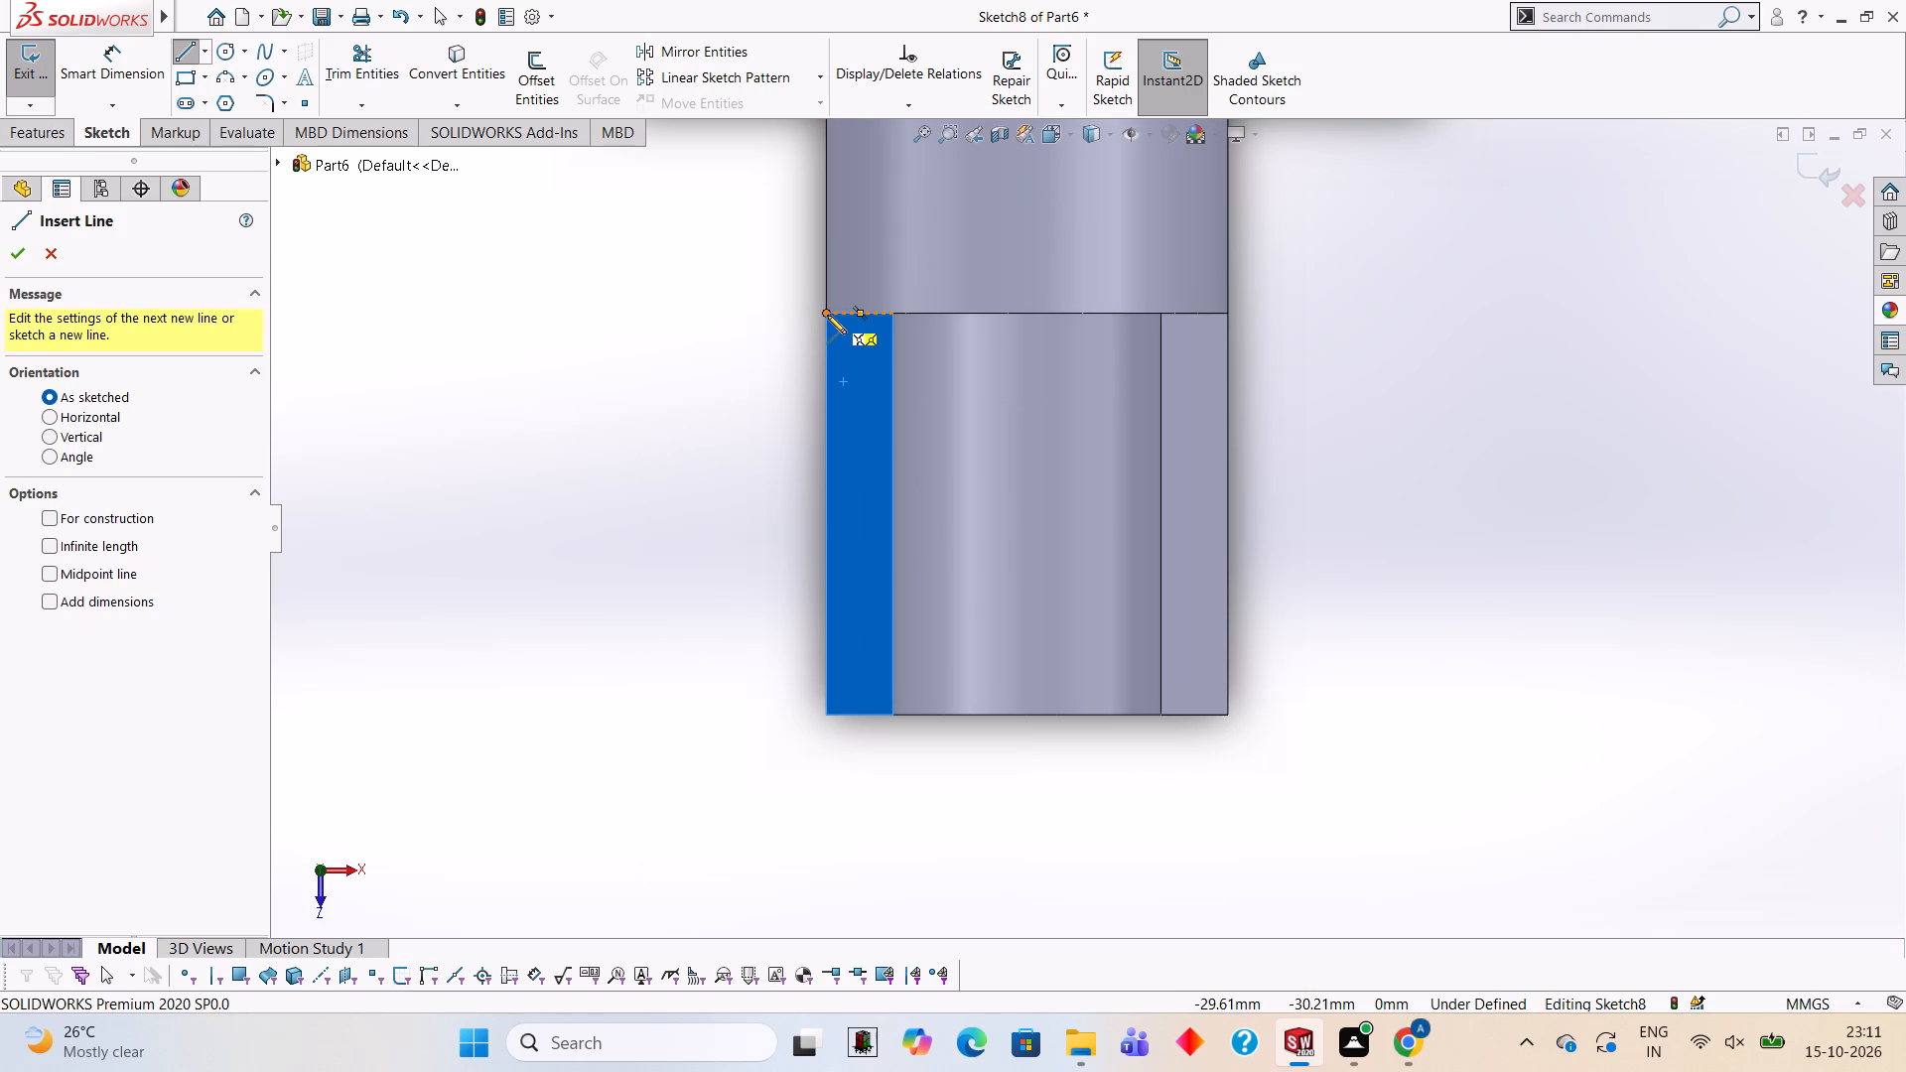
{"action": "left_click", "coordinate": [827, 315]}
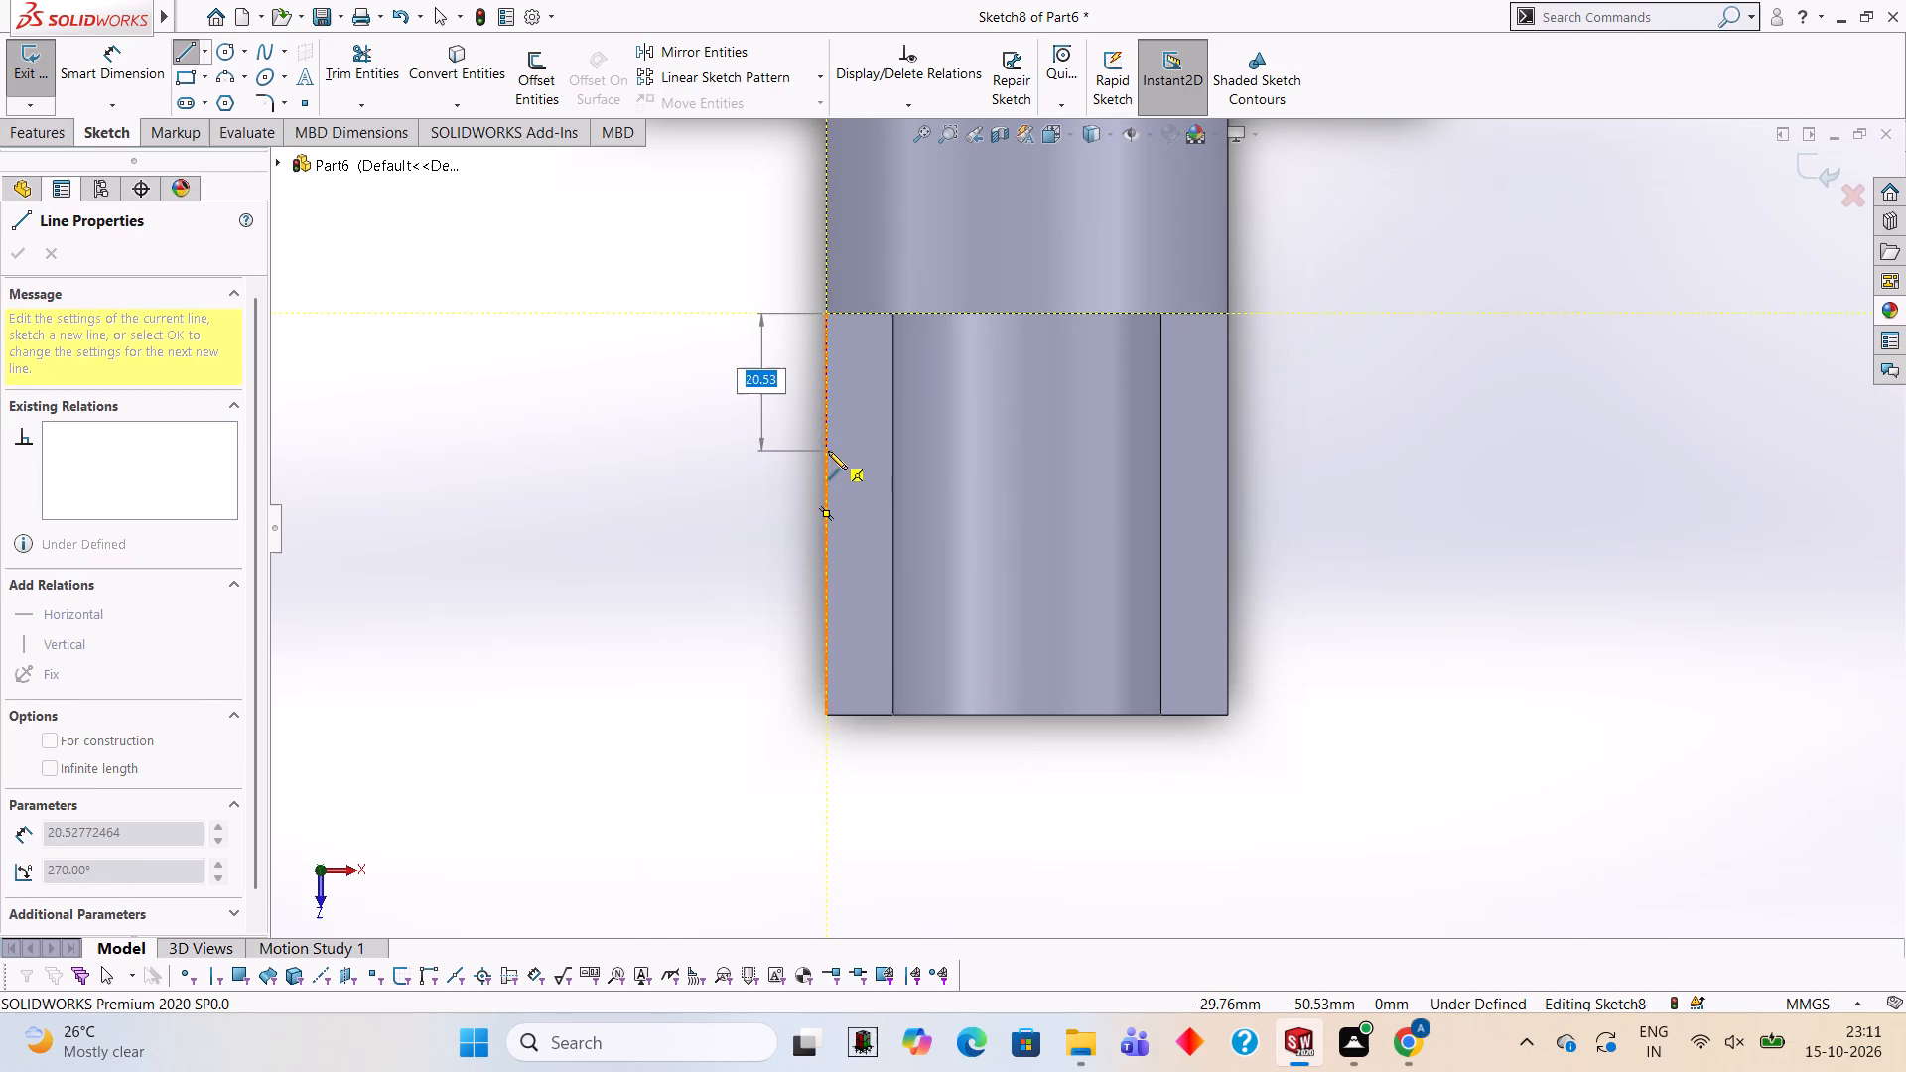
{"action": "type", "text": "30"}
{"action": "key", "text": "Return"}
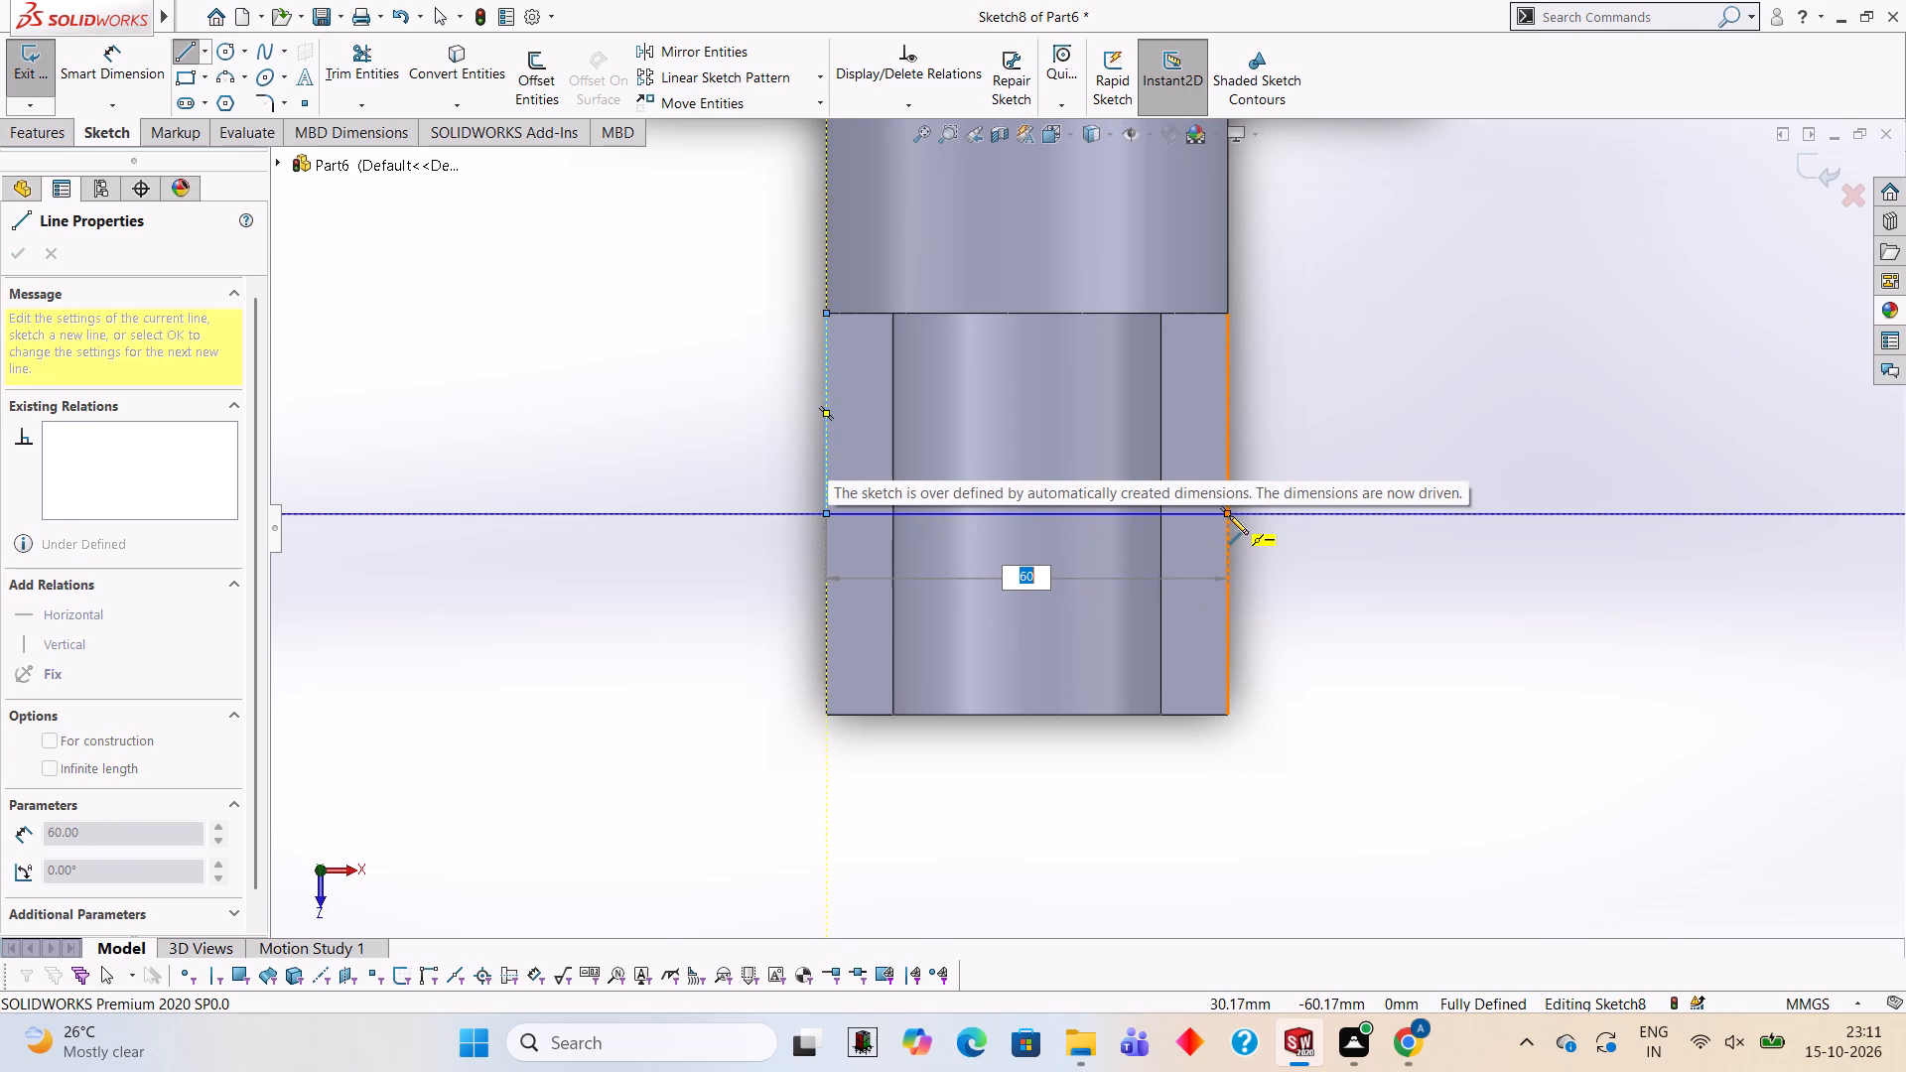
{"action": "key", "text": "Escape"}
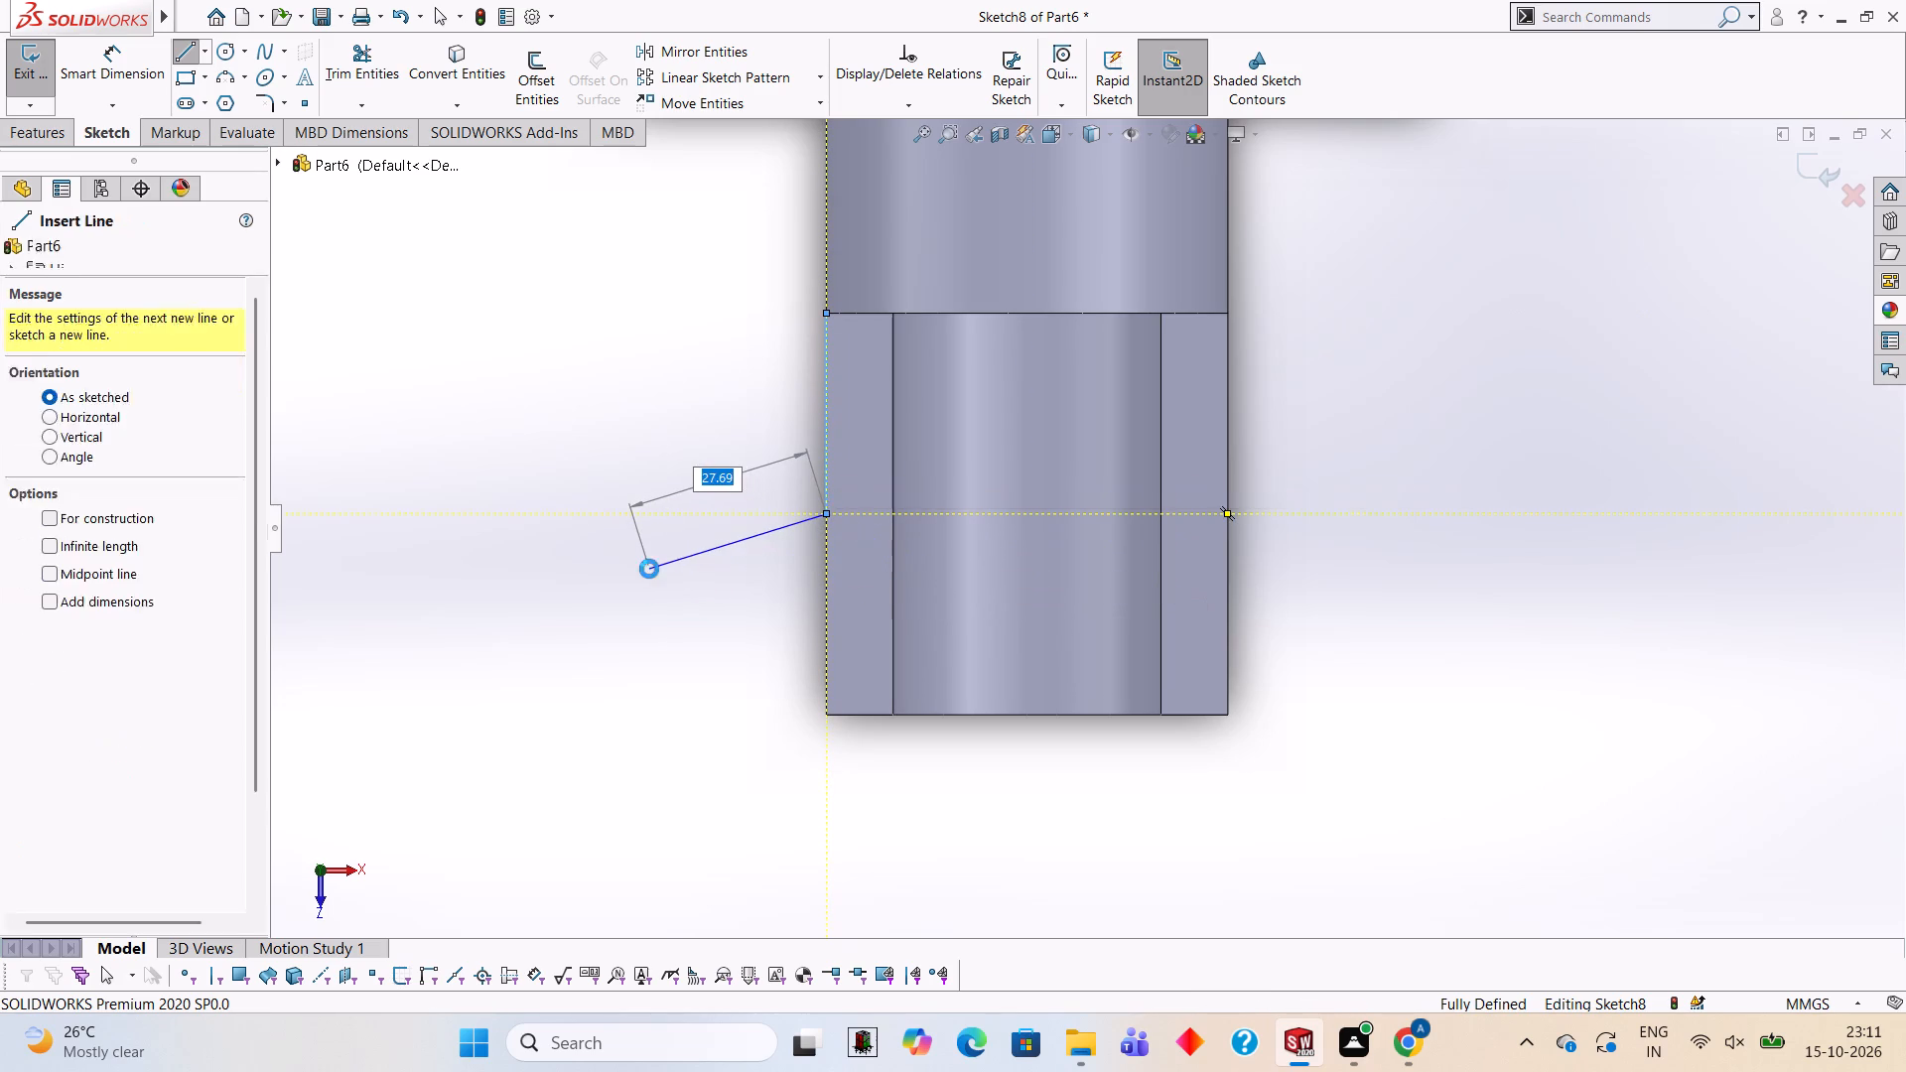
Draw a 44 mm horizontal line outward from the midpoint of the boss–extension edge, continued by a 30 mm vertical line parallel to the extension.
{"action": "left_click", "coordinate": [185, 39]}
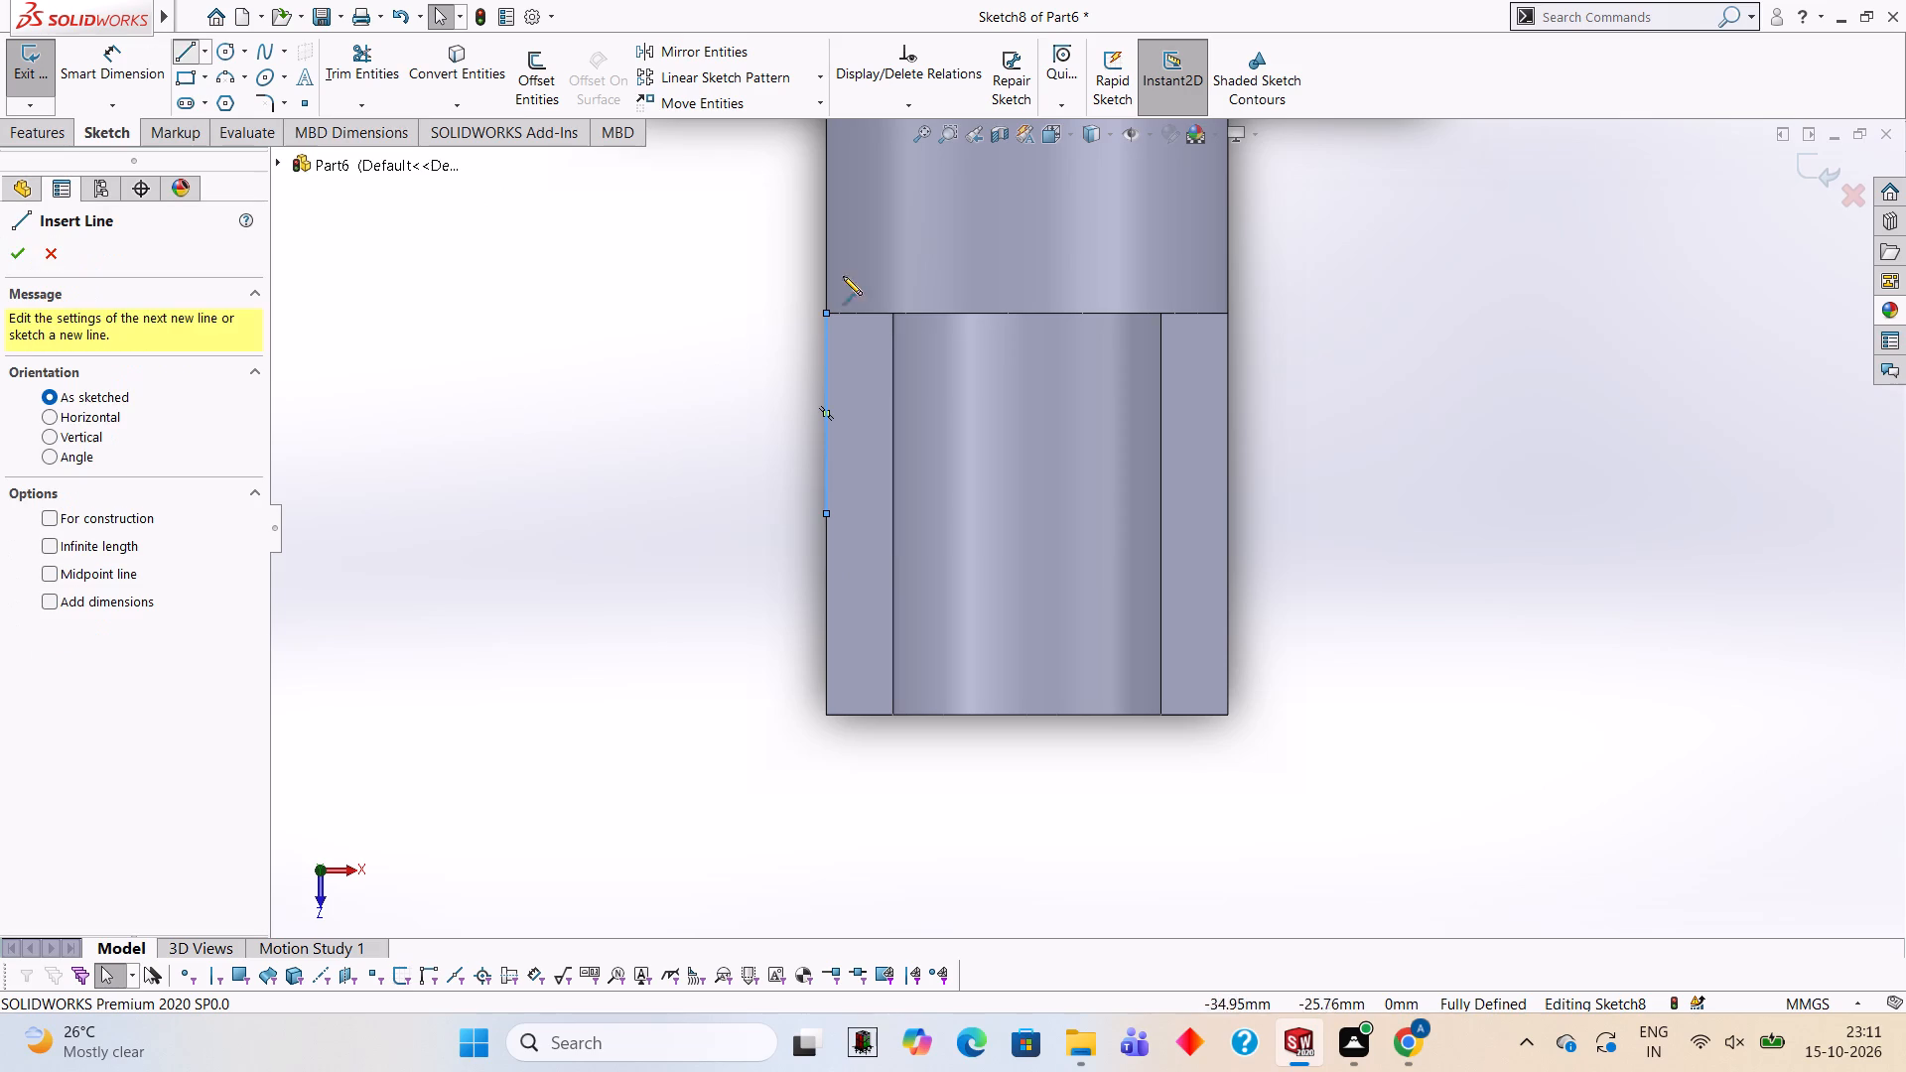
{"action": "left_click", "coordinate": [1025, 313]}
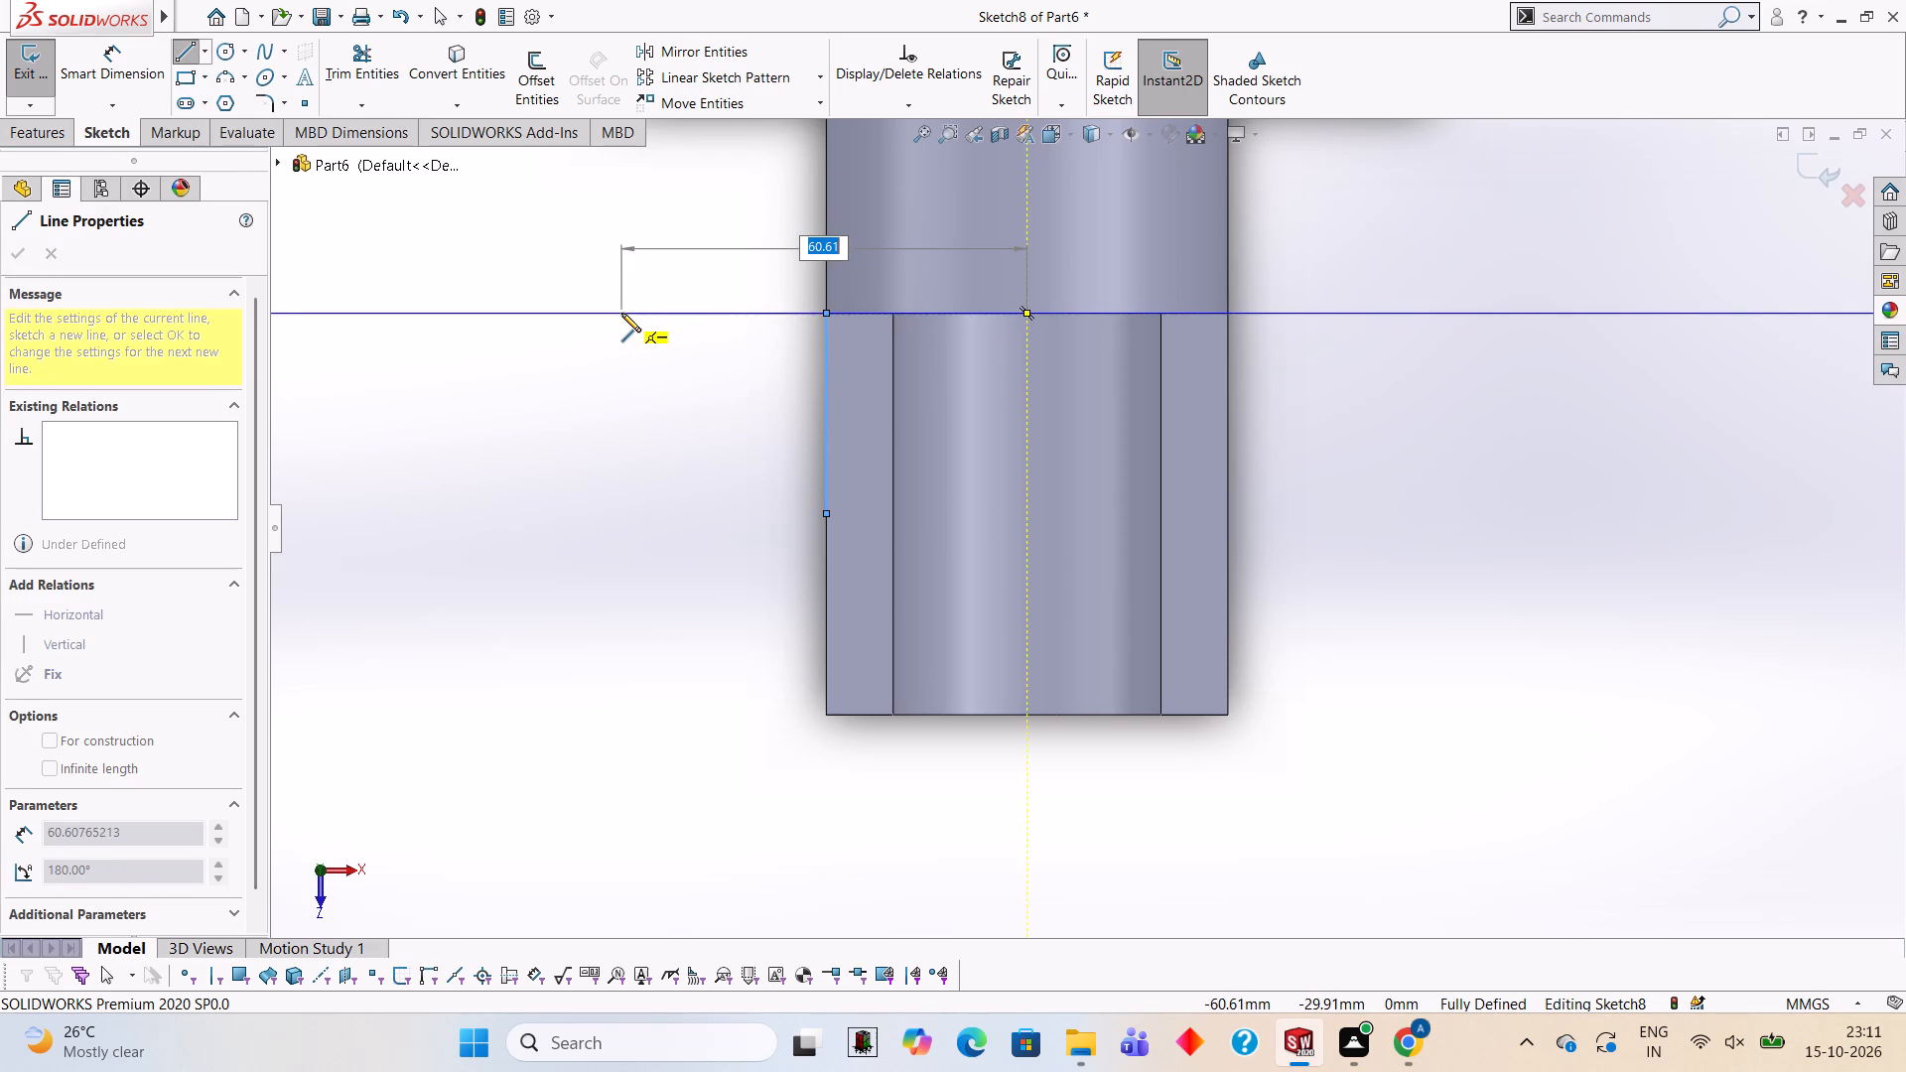
{"action": "type", "text": "44"}
{"action": "key", "text": "Return"}
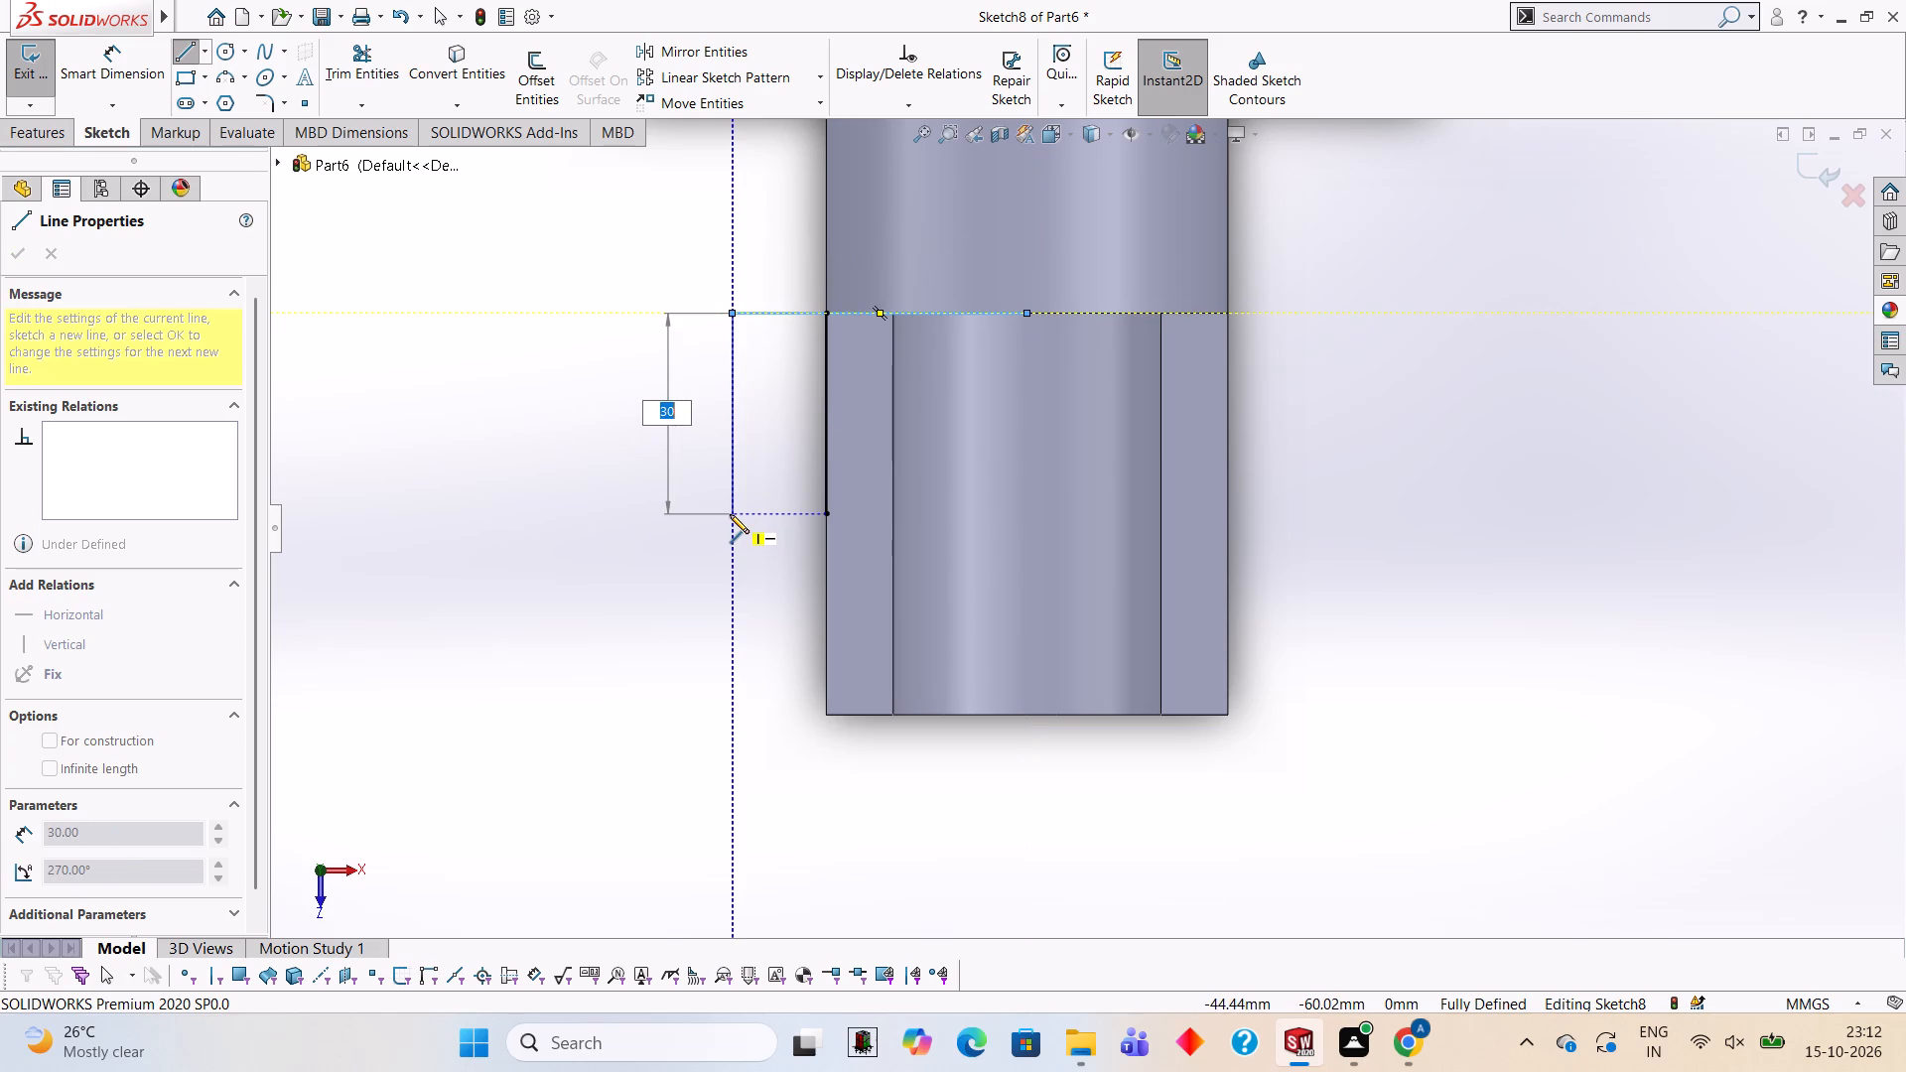
{"action": "type", "text": "30"}
{"action": "key", "text": "Return"}
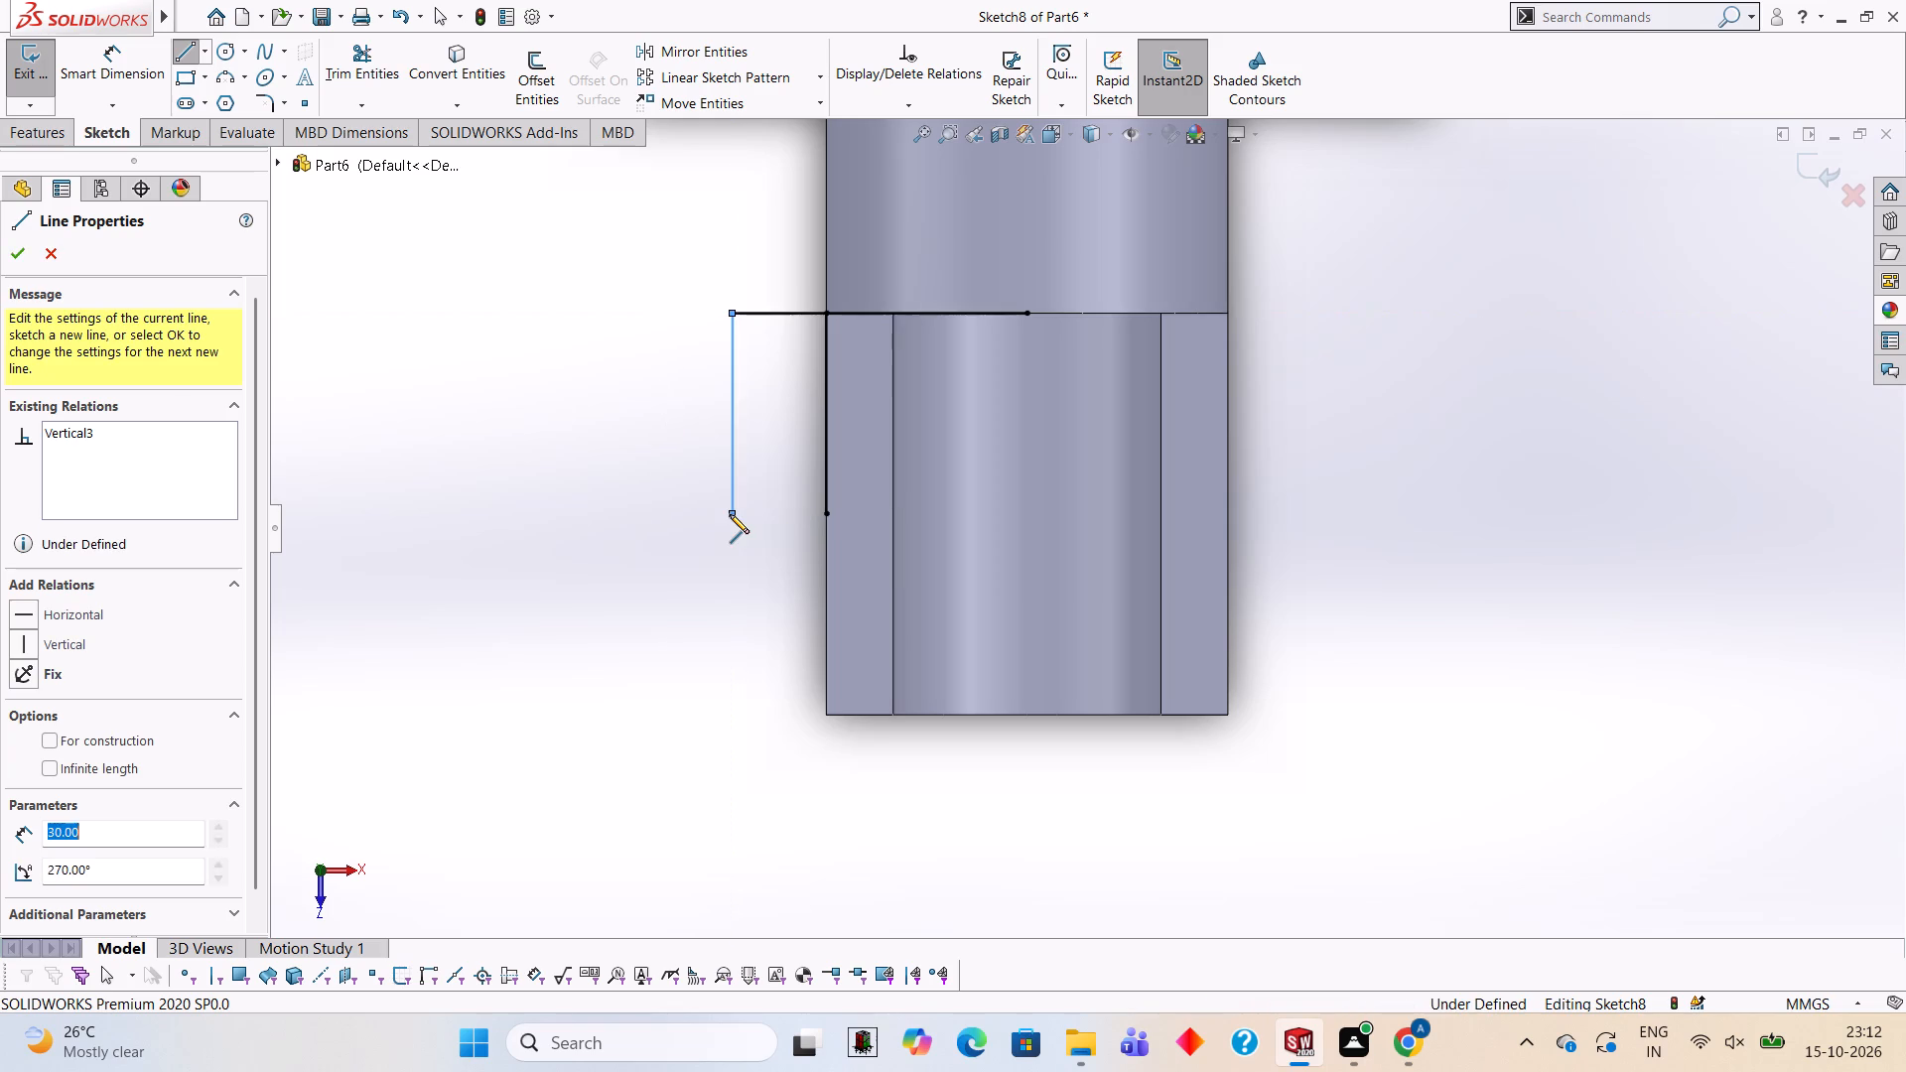
{"action": "key", "text": "Escape"}
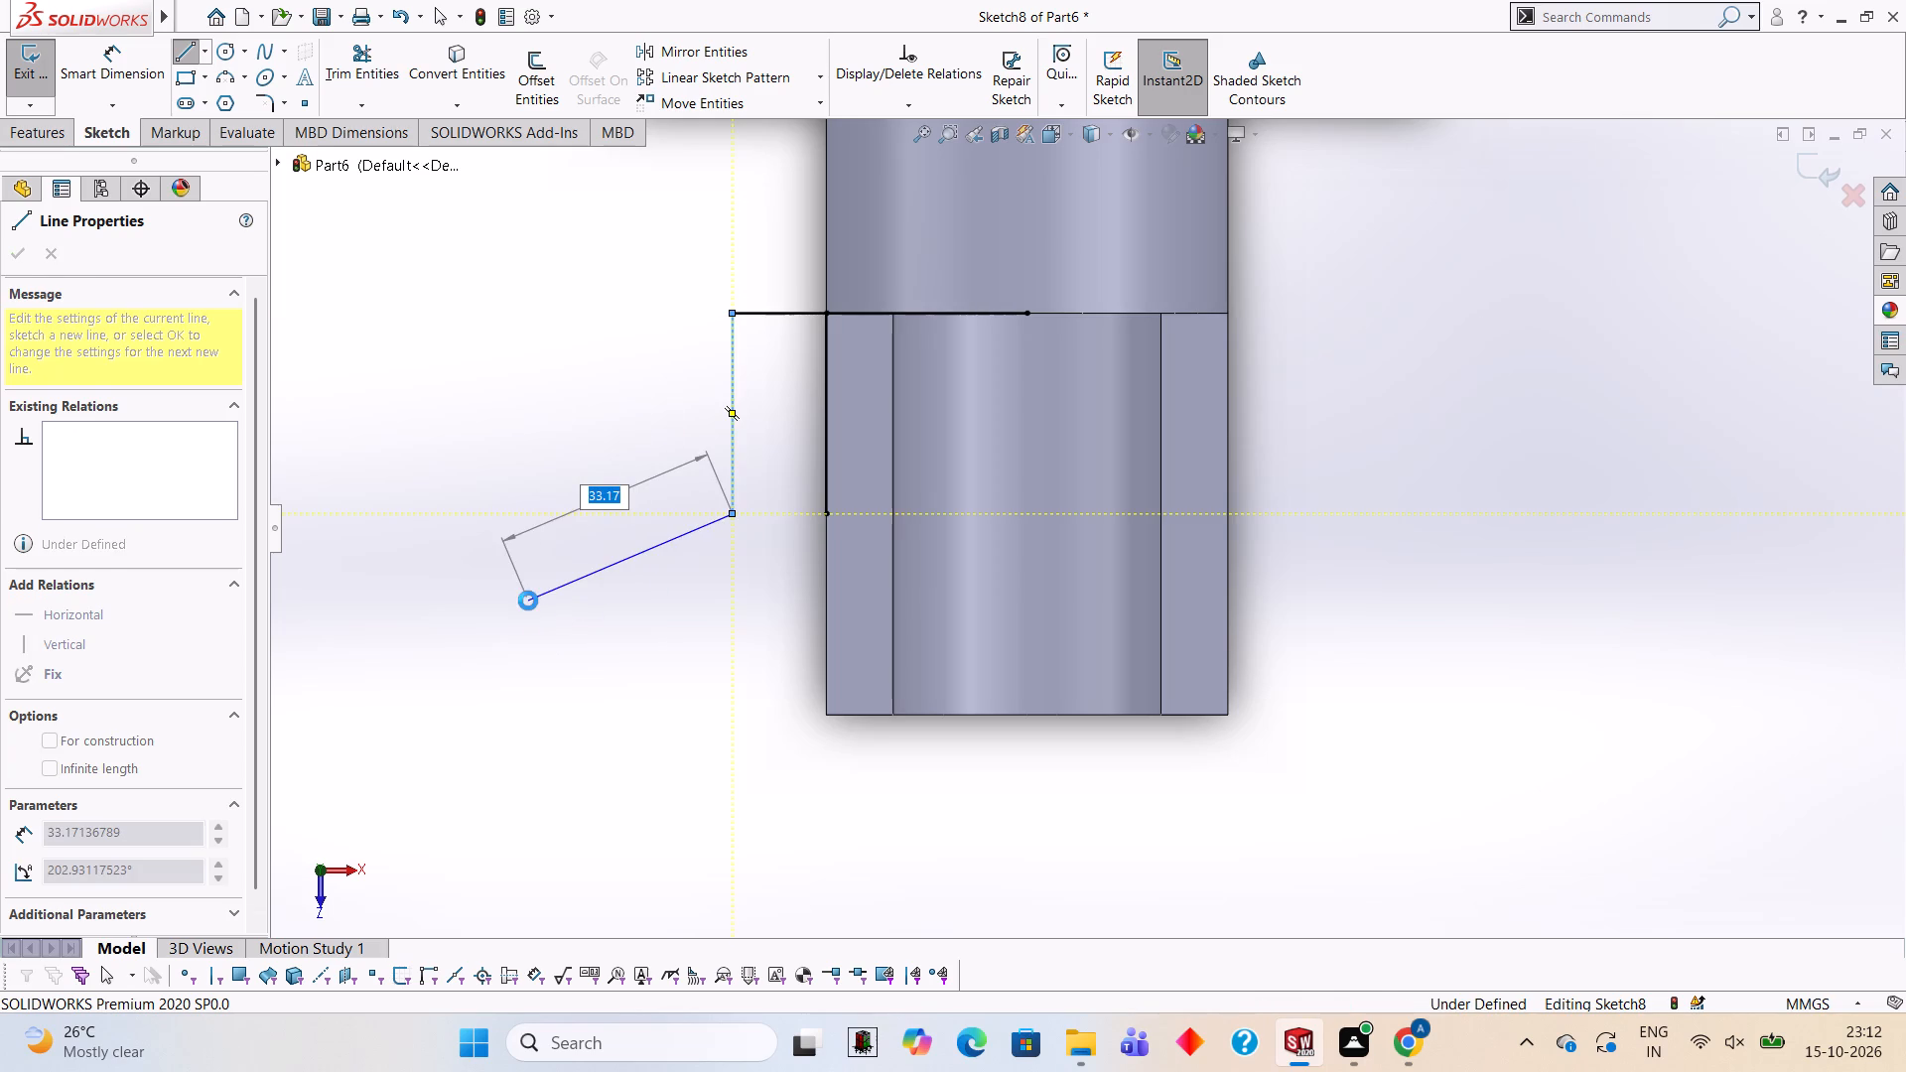
Trim away the 44 mm horizontal line and the line on the extension's edge, leaving only the offset 30 mm vertical line.
{"action": "left_click", "coordinate": [371, 58]}
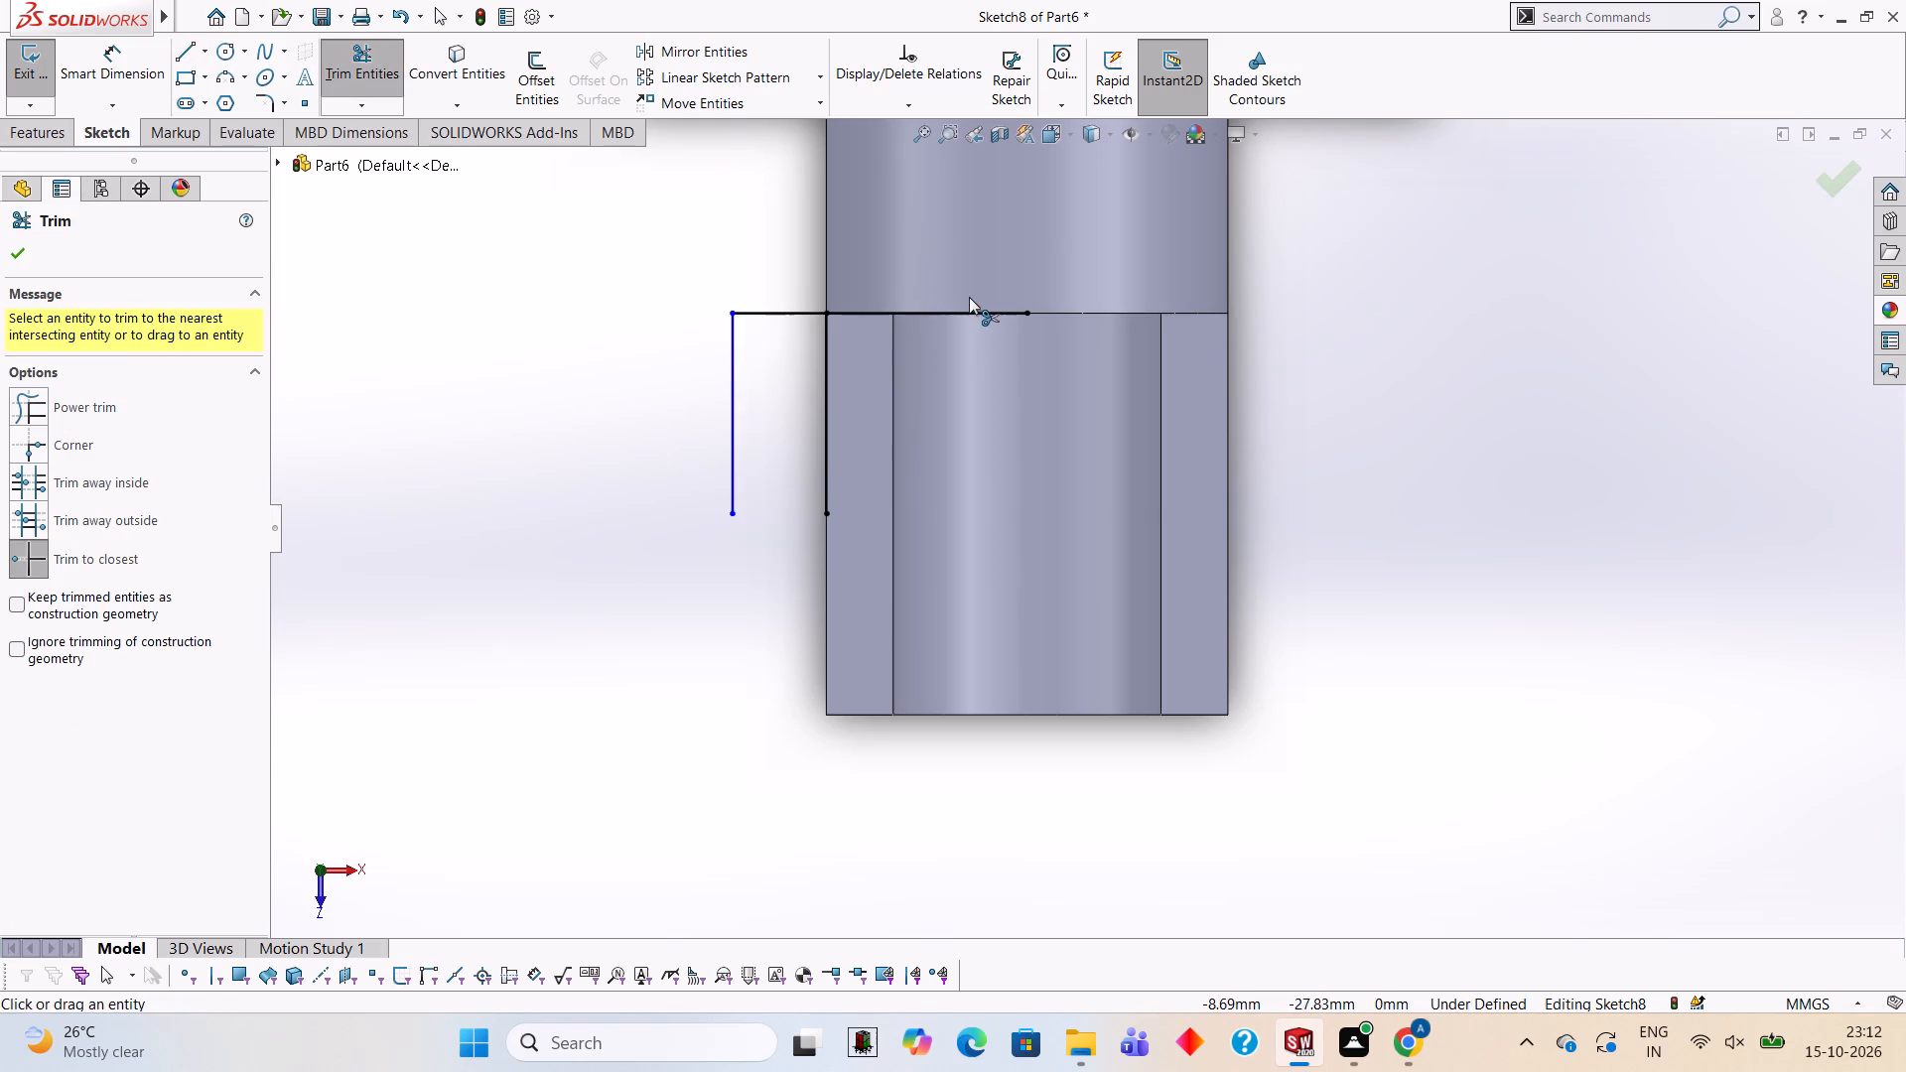
{"action": "left_click", "coordinate": [968, 308]}
{"action": "left_click", "coordinate": [827, 381]}
{"action": "left_click", "coordinate": [788, 310]}
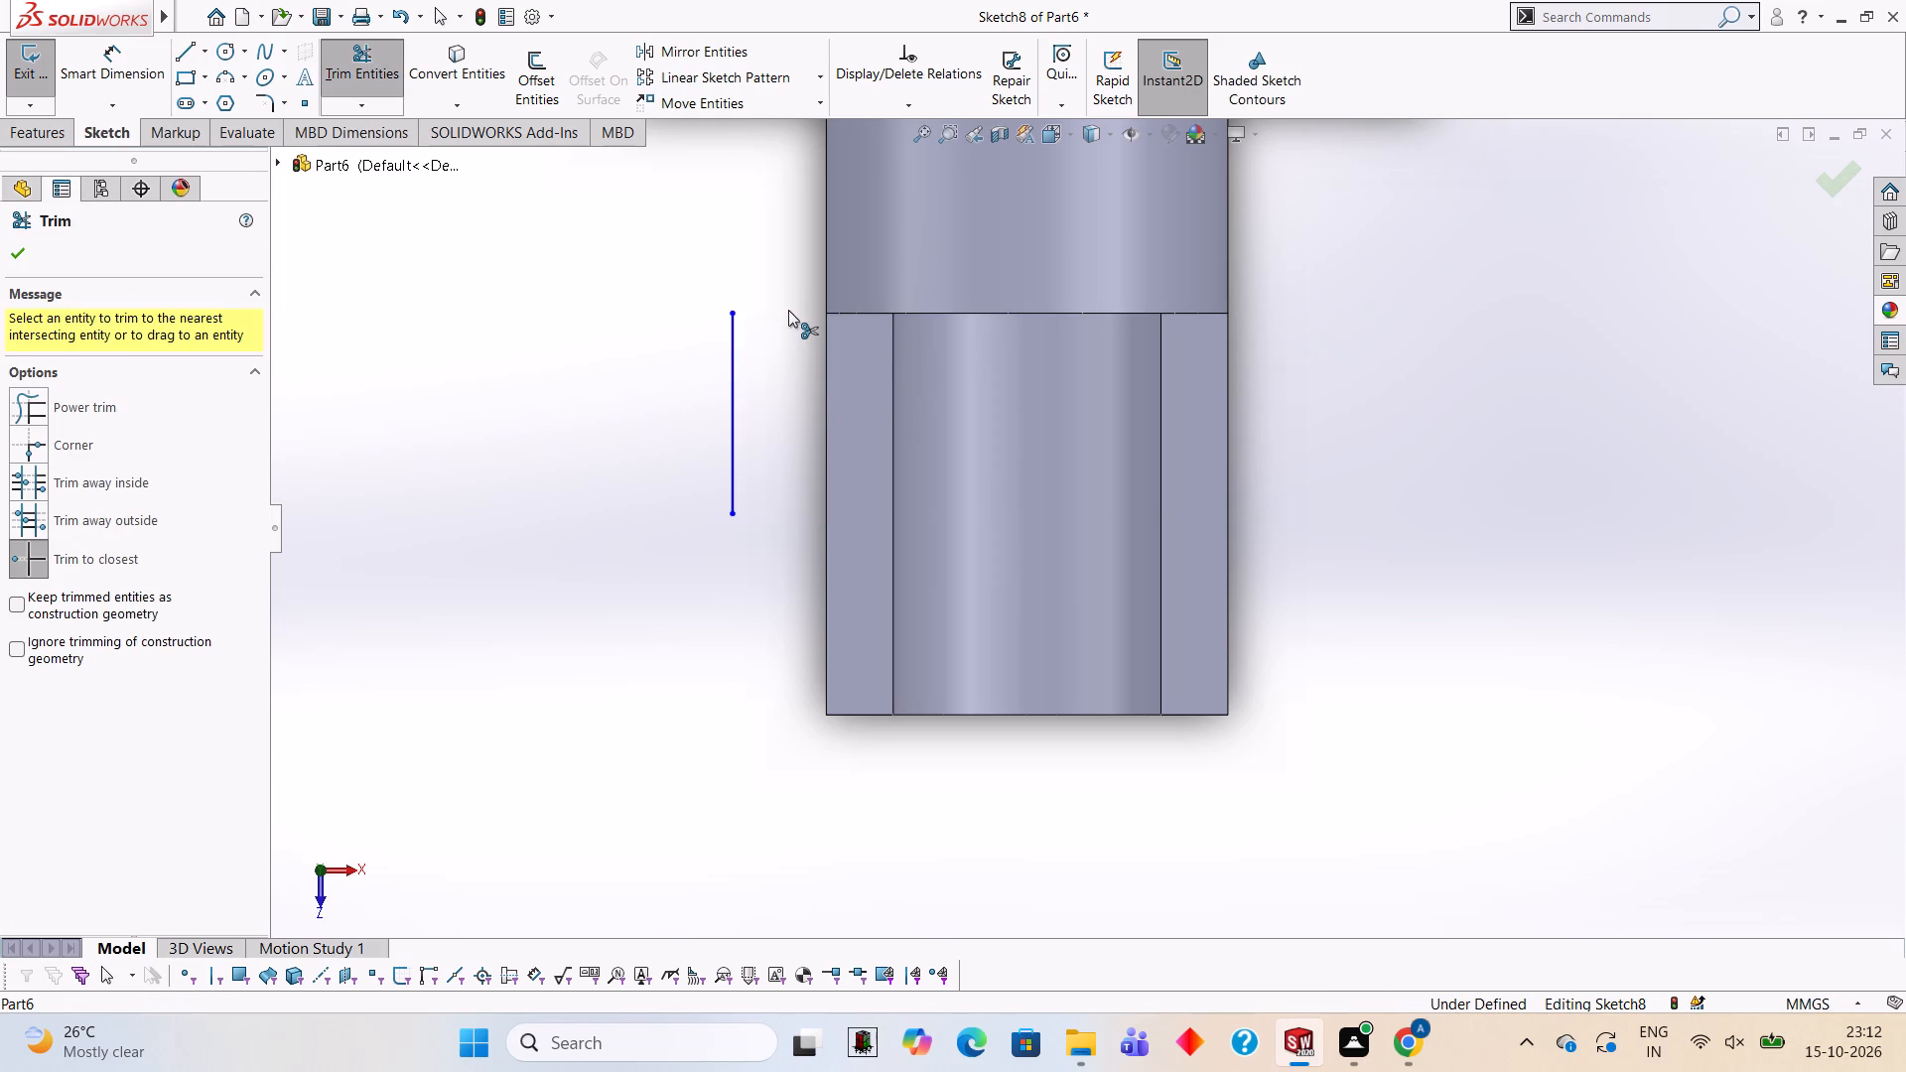
Draw a 16 mm radius circle centred on the offset line's lower end, with automatic and diameter dimensions turned off.
{"action": "left_click", "coordinate": [223, 50]}
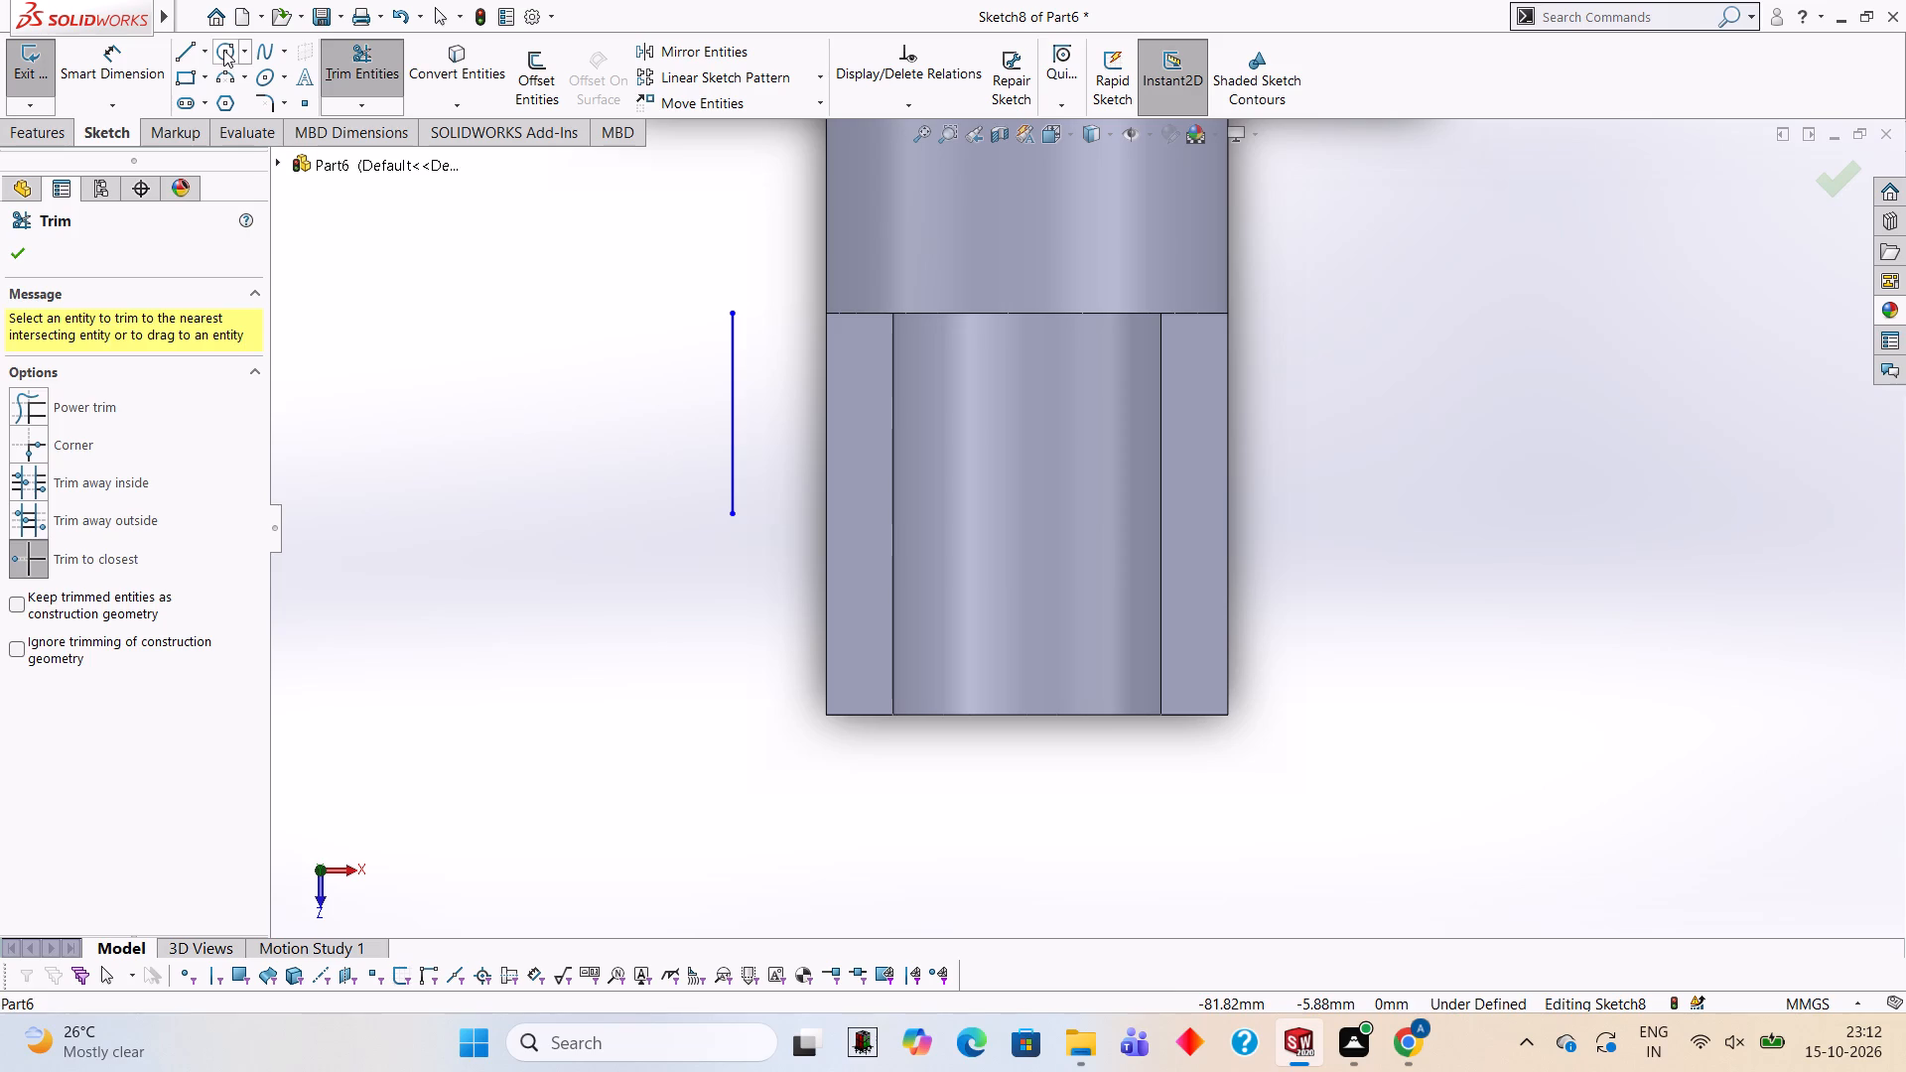
{"action": "left_click", "coordinate": [735, 516]}
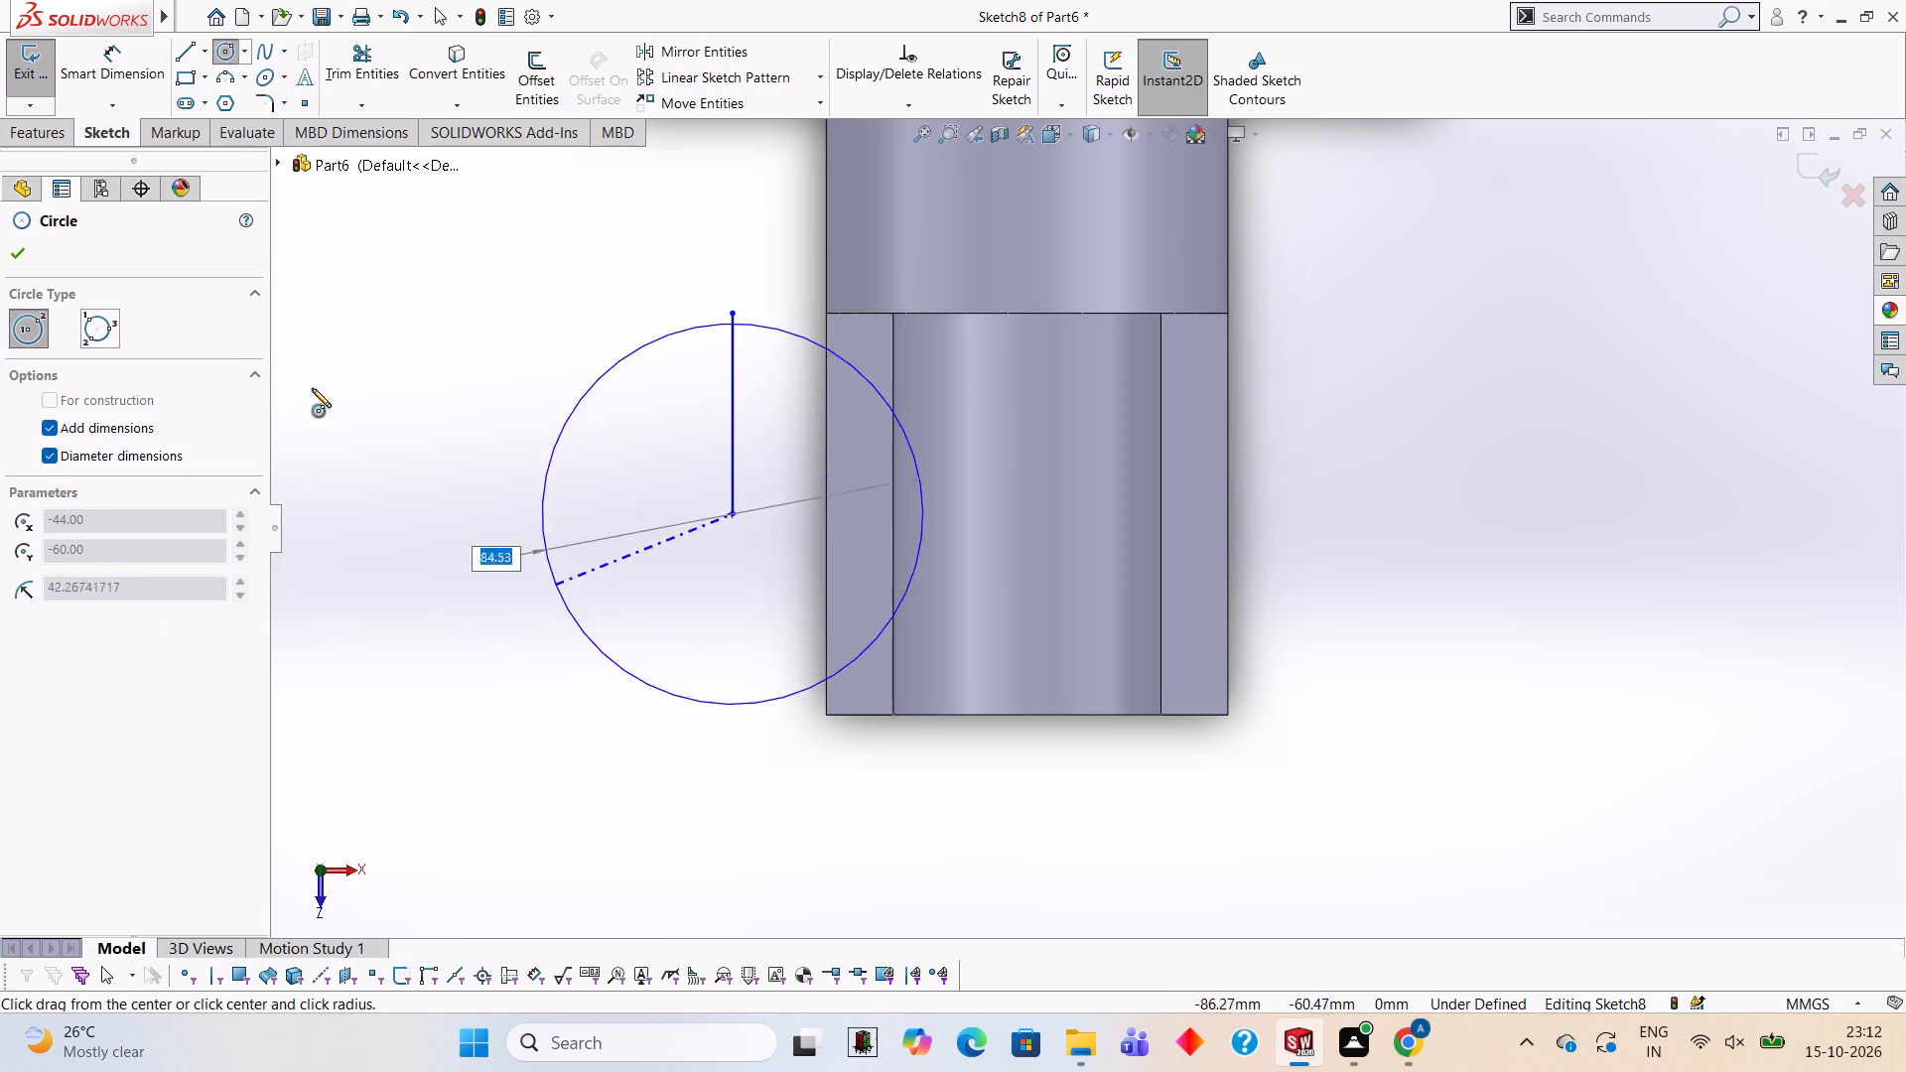
{"action": "left_click", "coordinate": [215, 40]}
{"action": "left_click", "coordinate": [231, 60]}
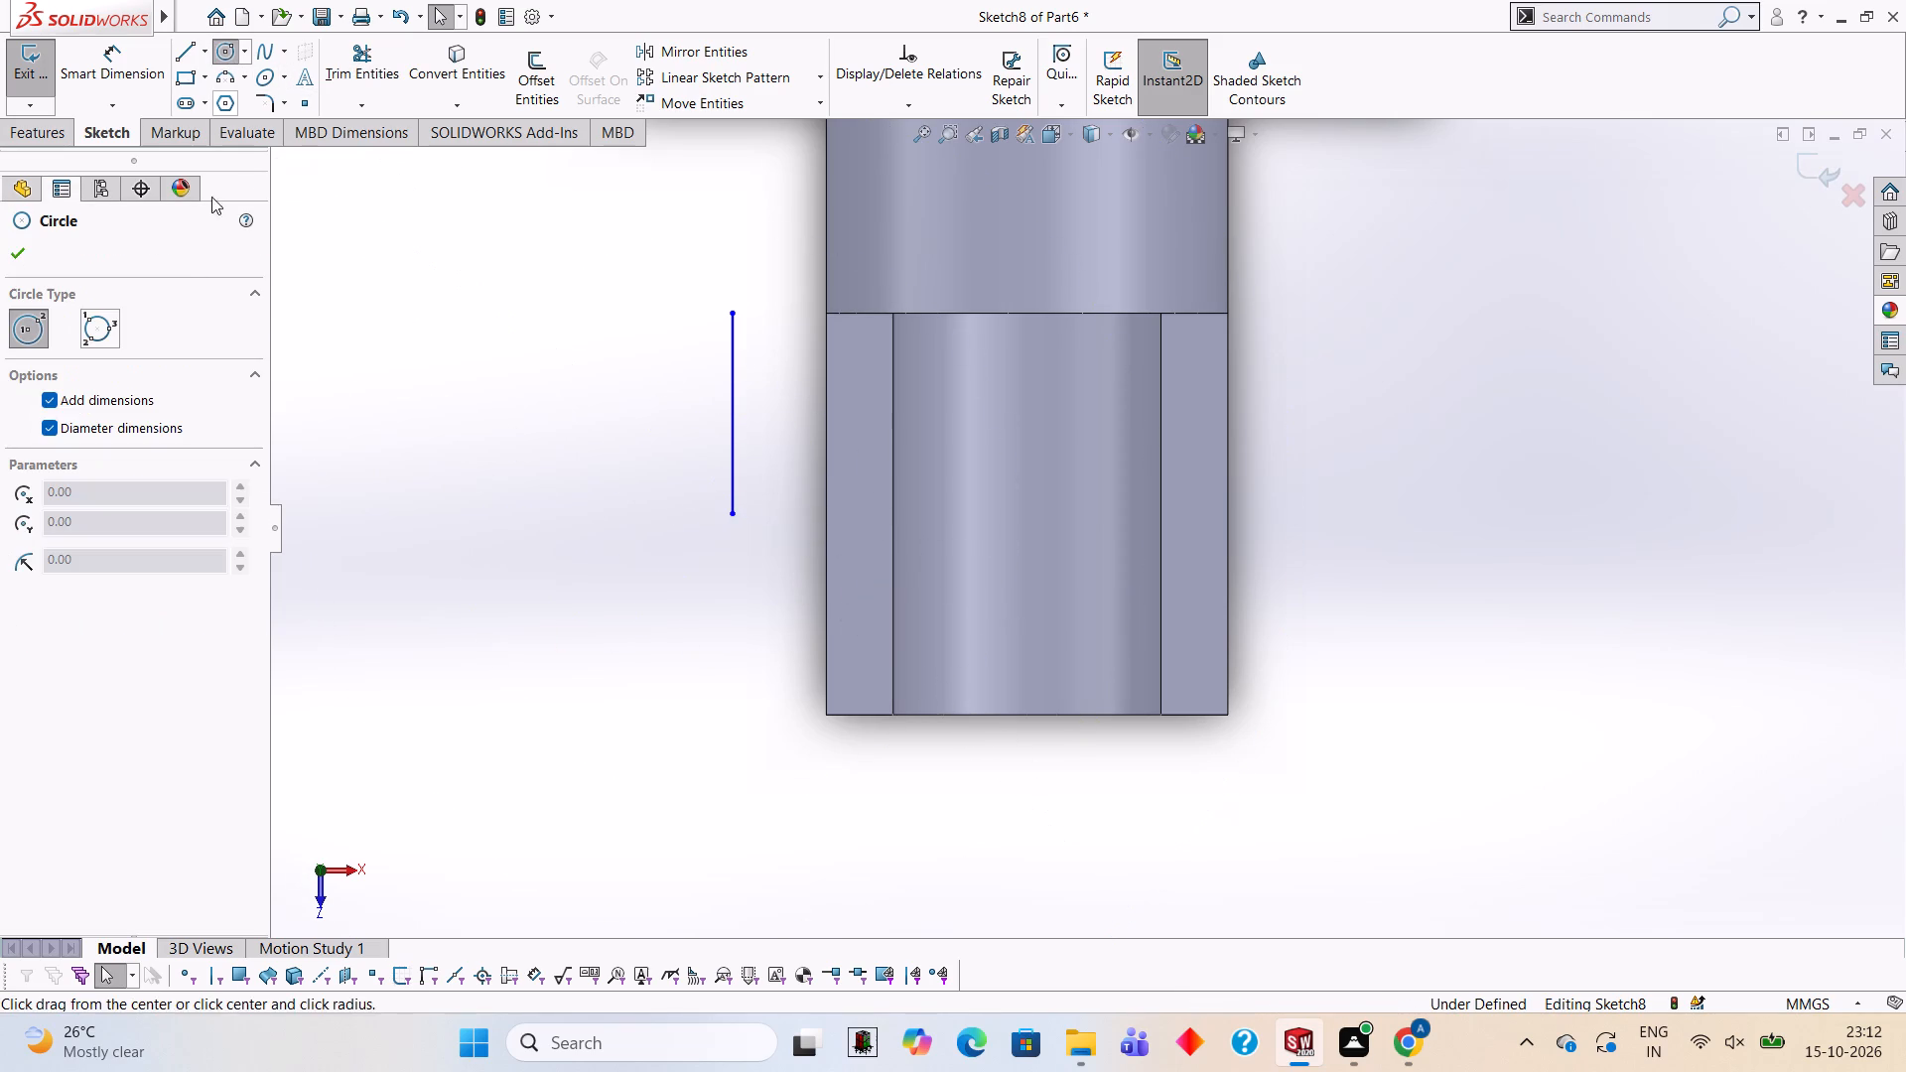
{"action": "left_click", "coordinate": [68, 399]}
{"action": "left_click", "coordinate": [80, 445]}
{"action": "left_click", "coordinate": [78, 430]}
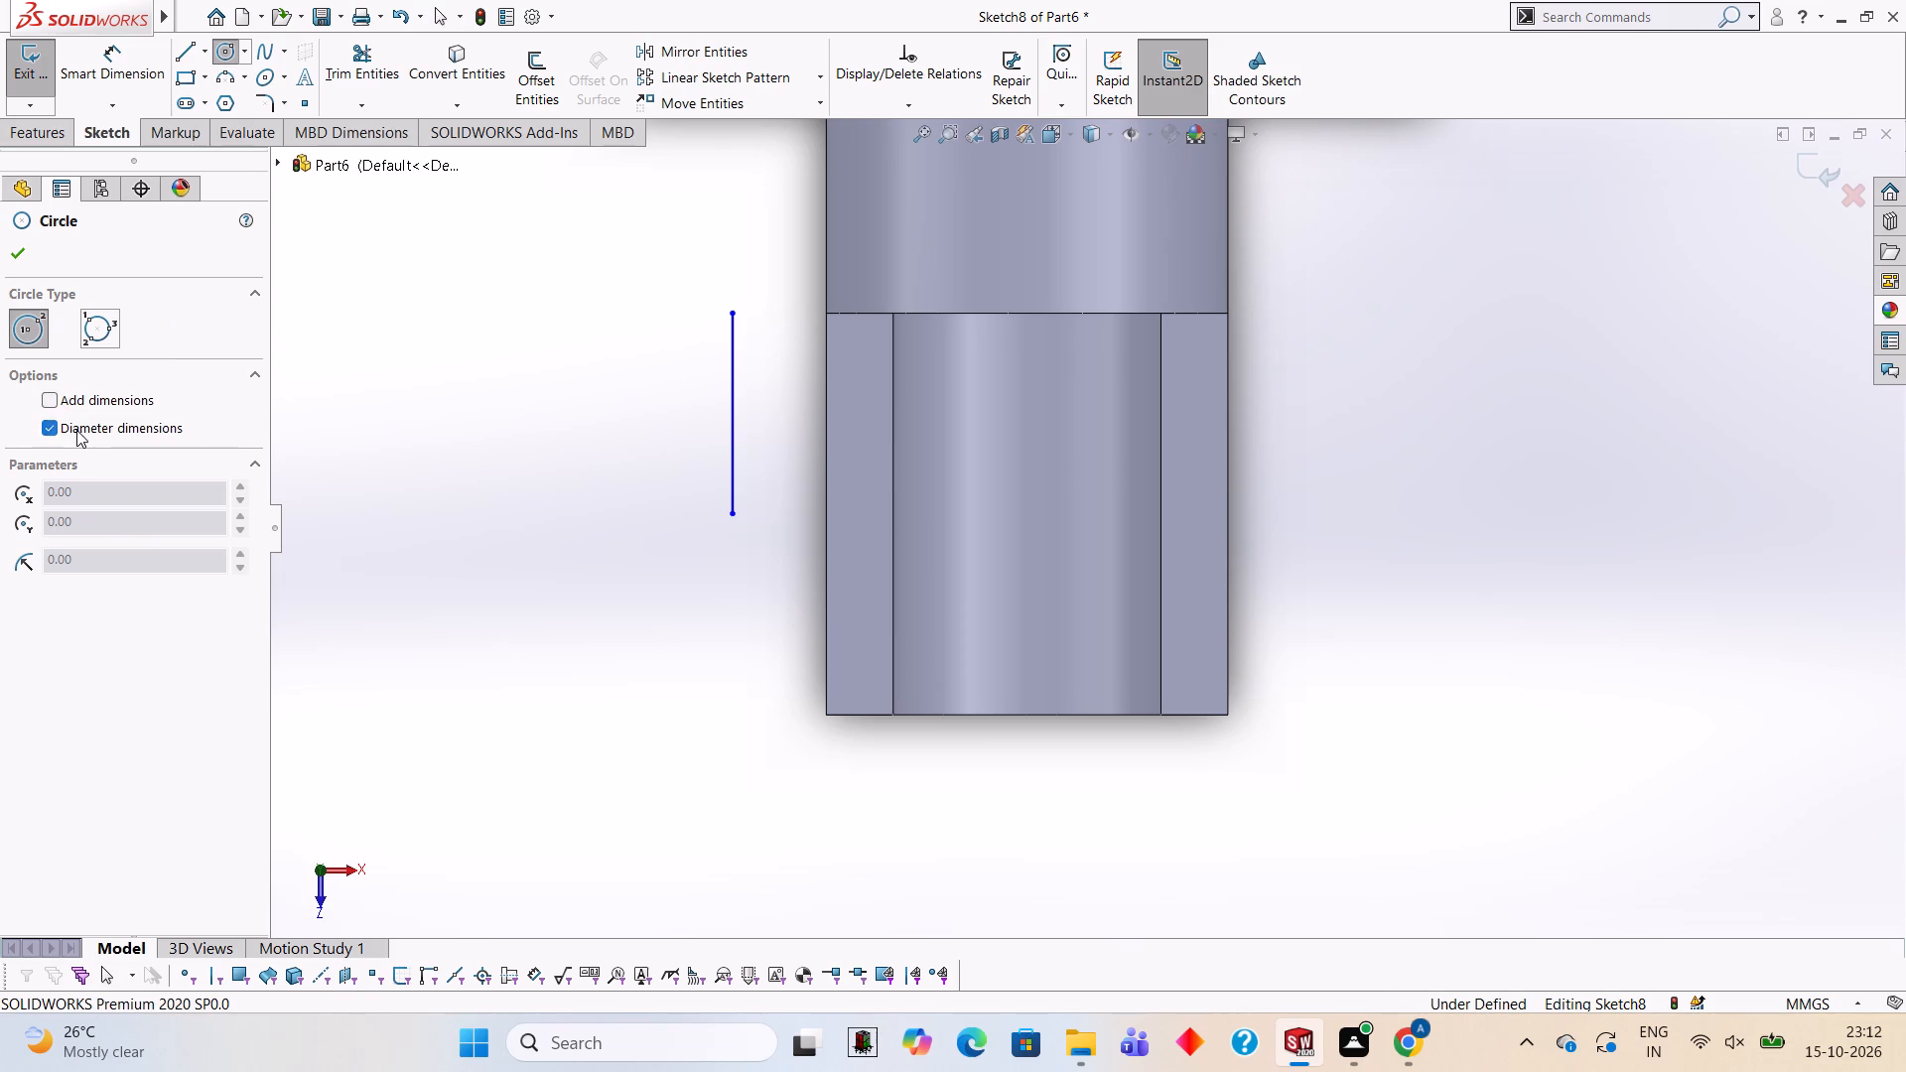
{"action": "left_click", "coordinate": [732, 515]}
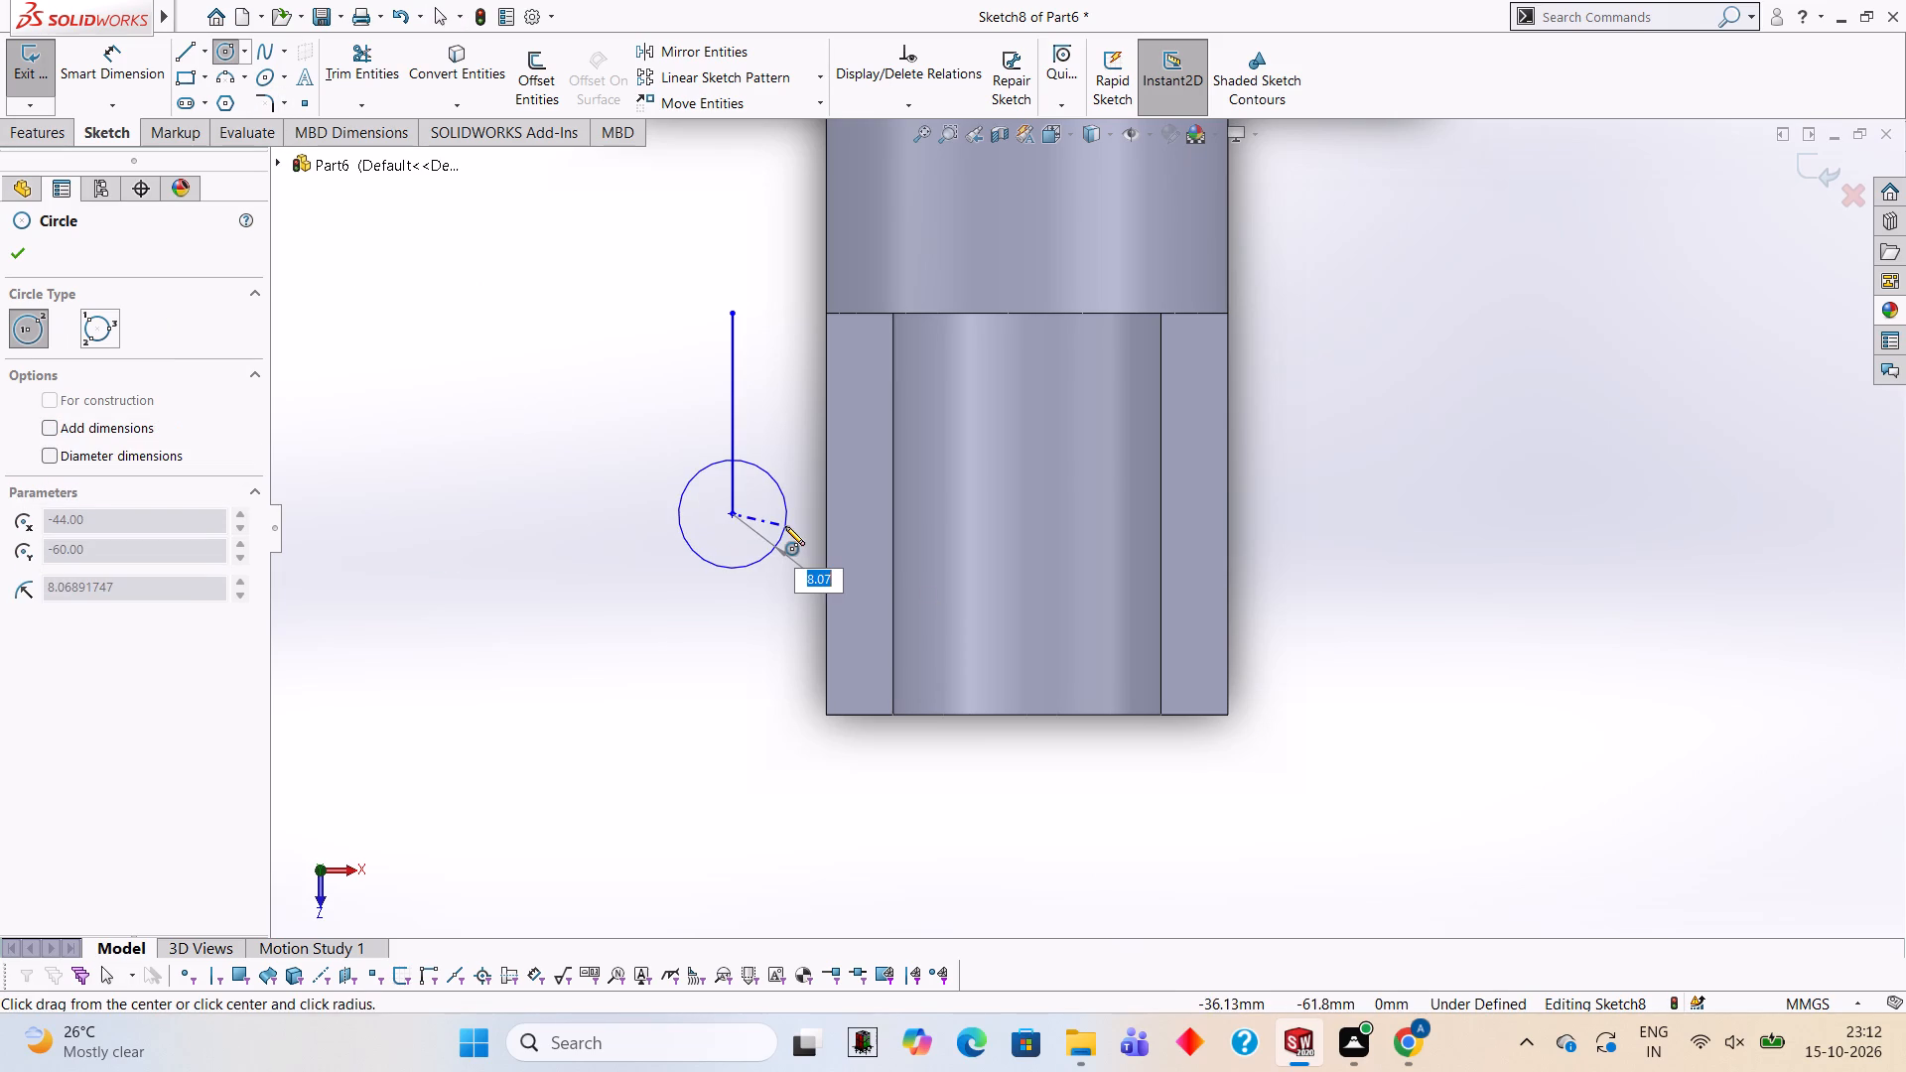
{"action": "type", "text": "16"}
{"action": "key", "text": "Return"}
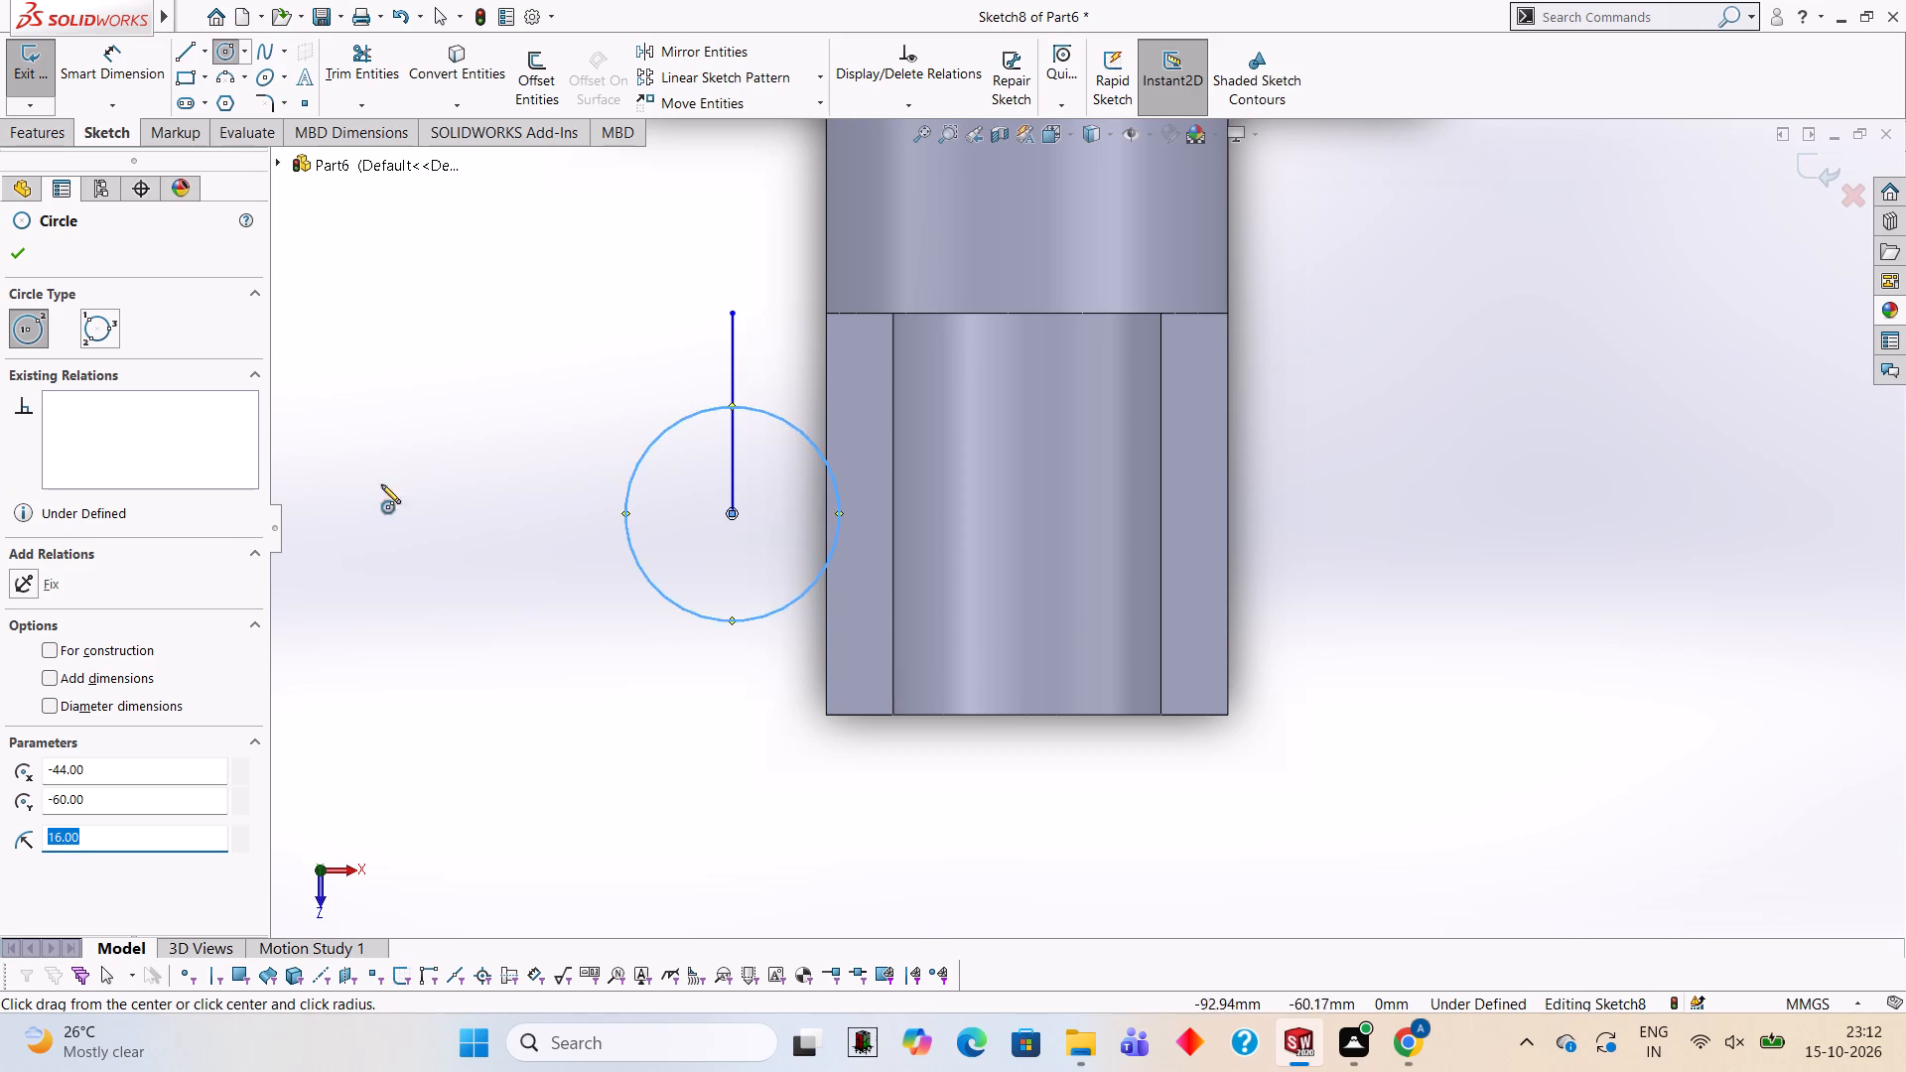
Join the circle's lowest and highest points to the extension's edge with horizontal tangent lines about 14 mm long and a vertical line between them.
{"action": "left_click", "coordinate": [194, 58]}
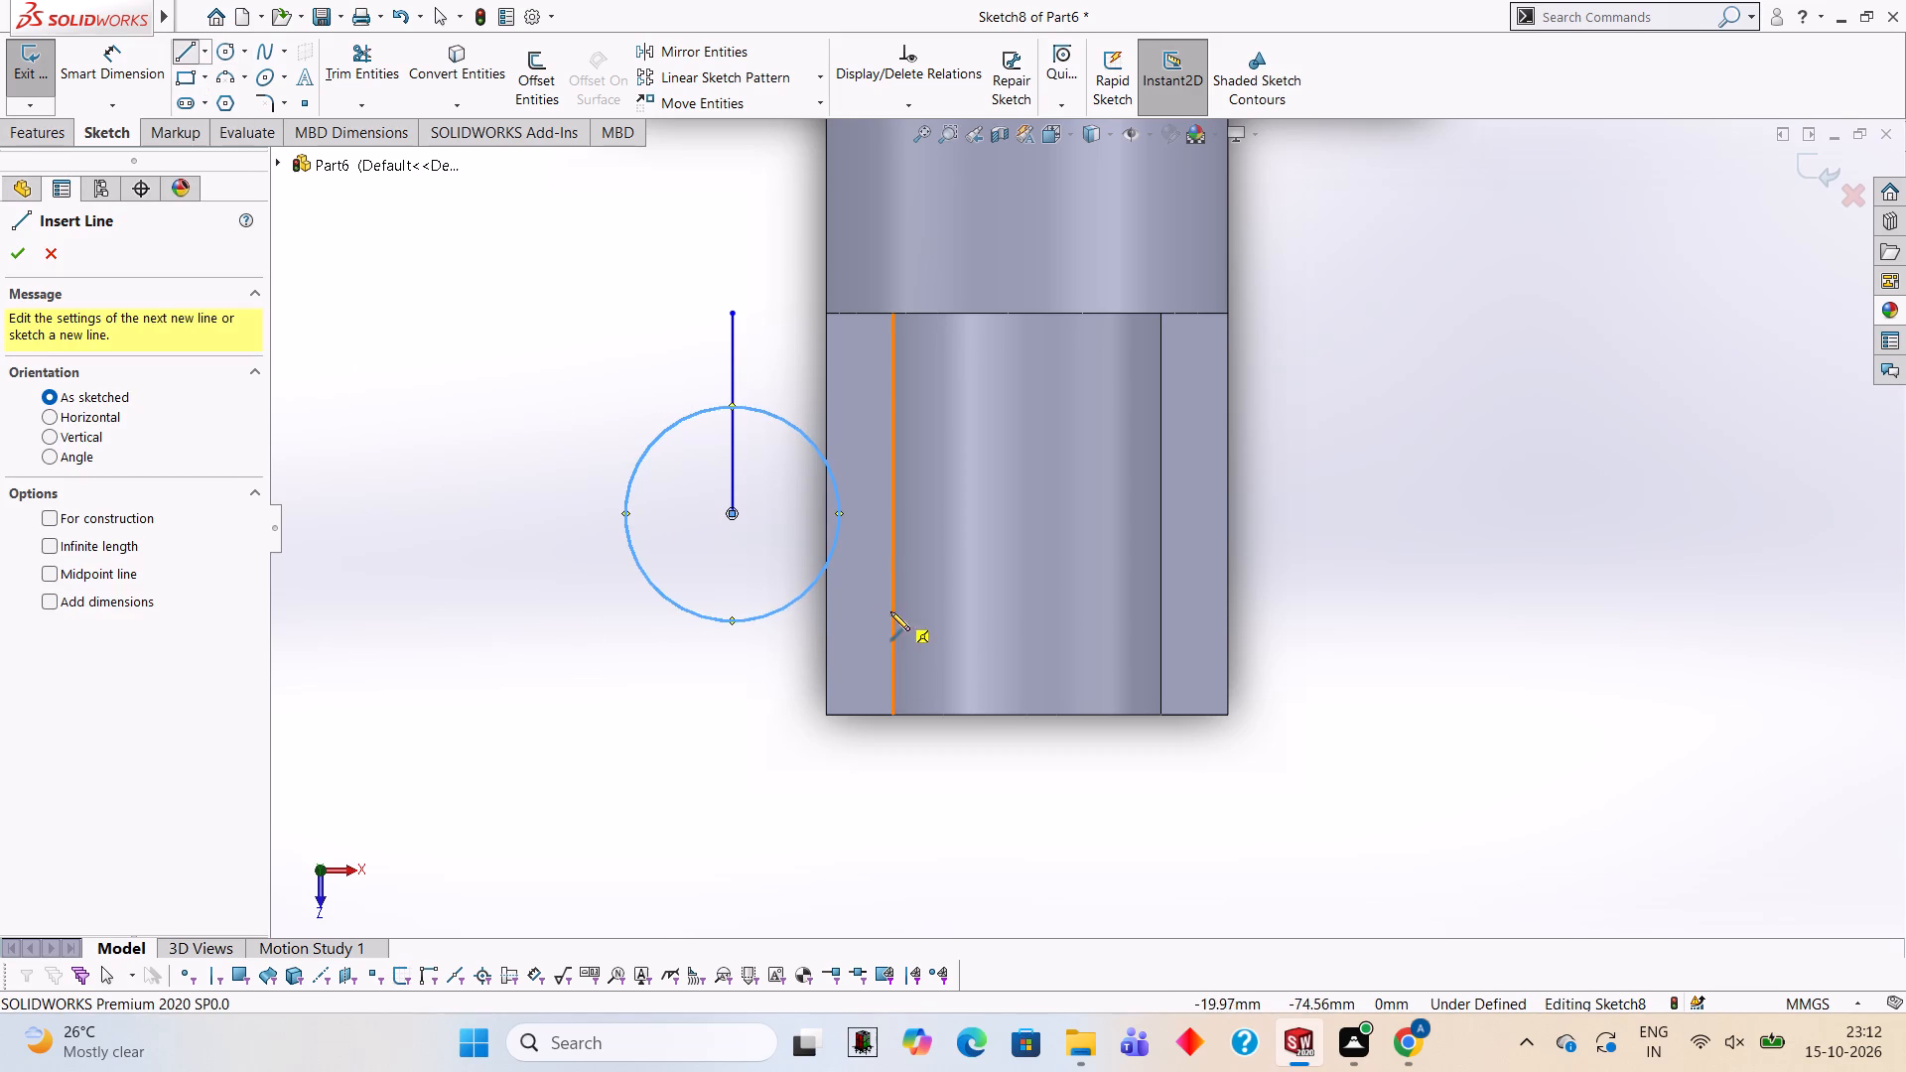
{"action": "left_click", "coordinate": [731, 624]}
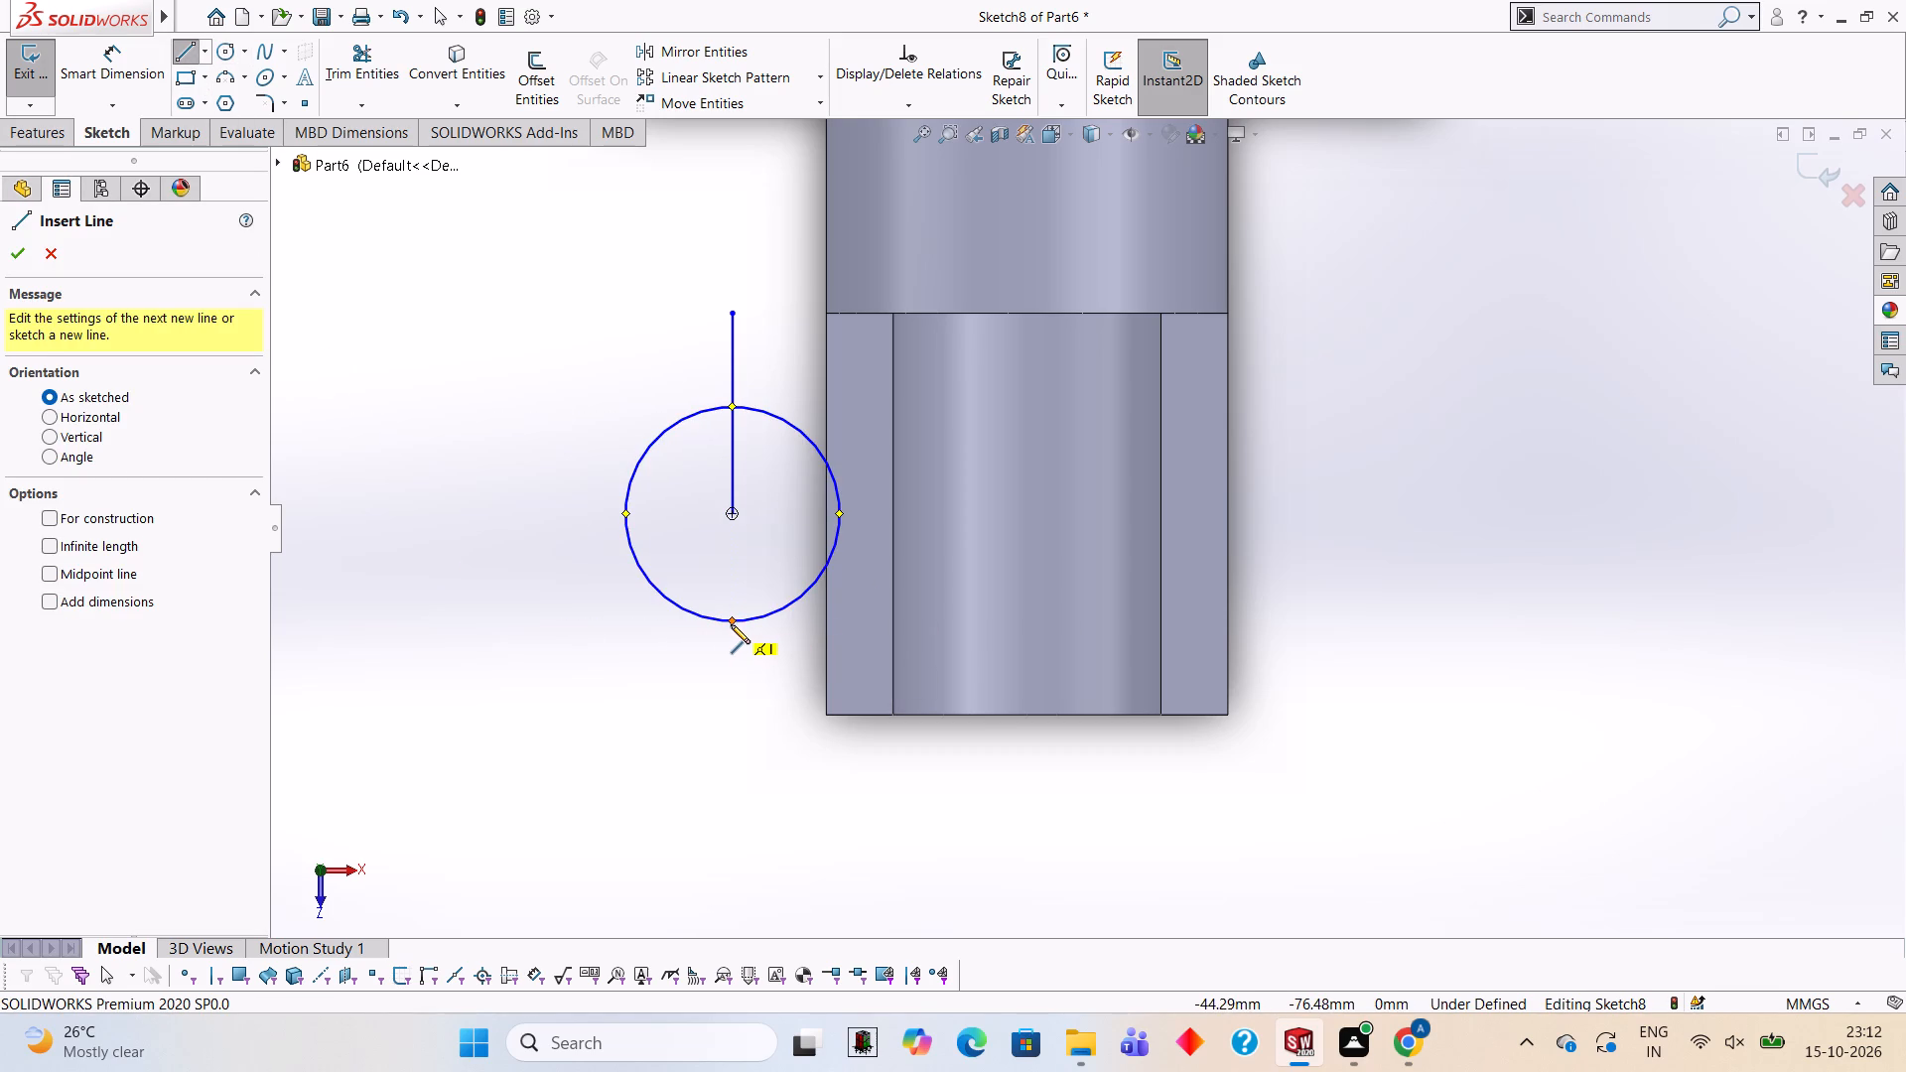
{"action": "left_click", "coordinate": [826, 615]}
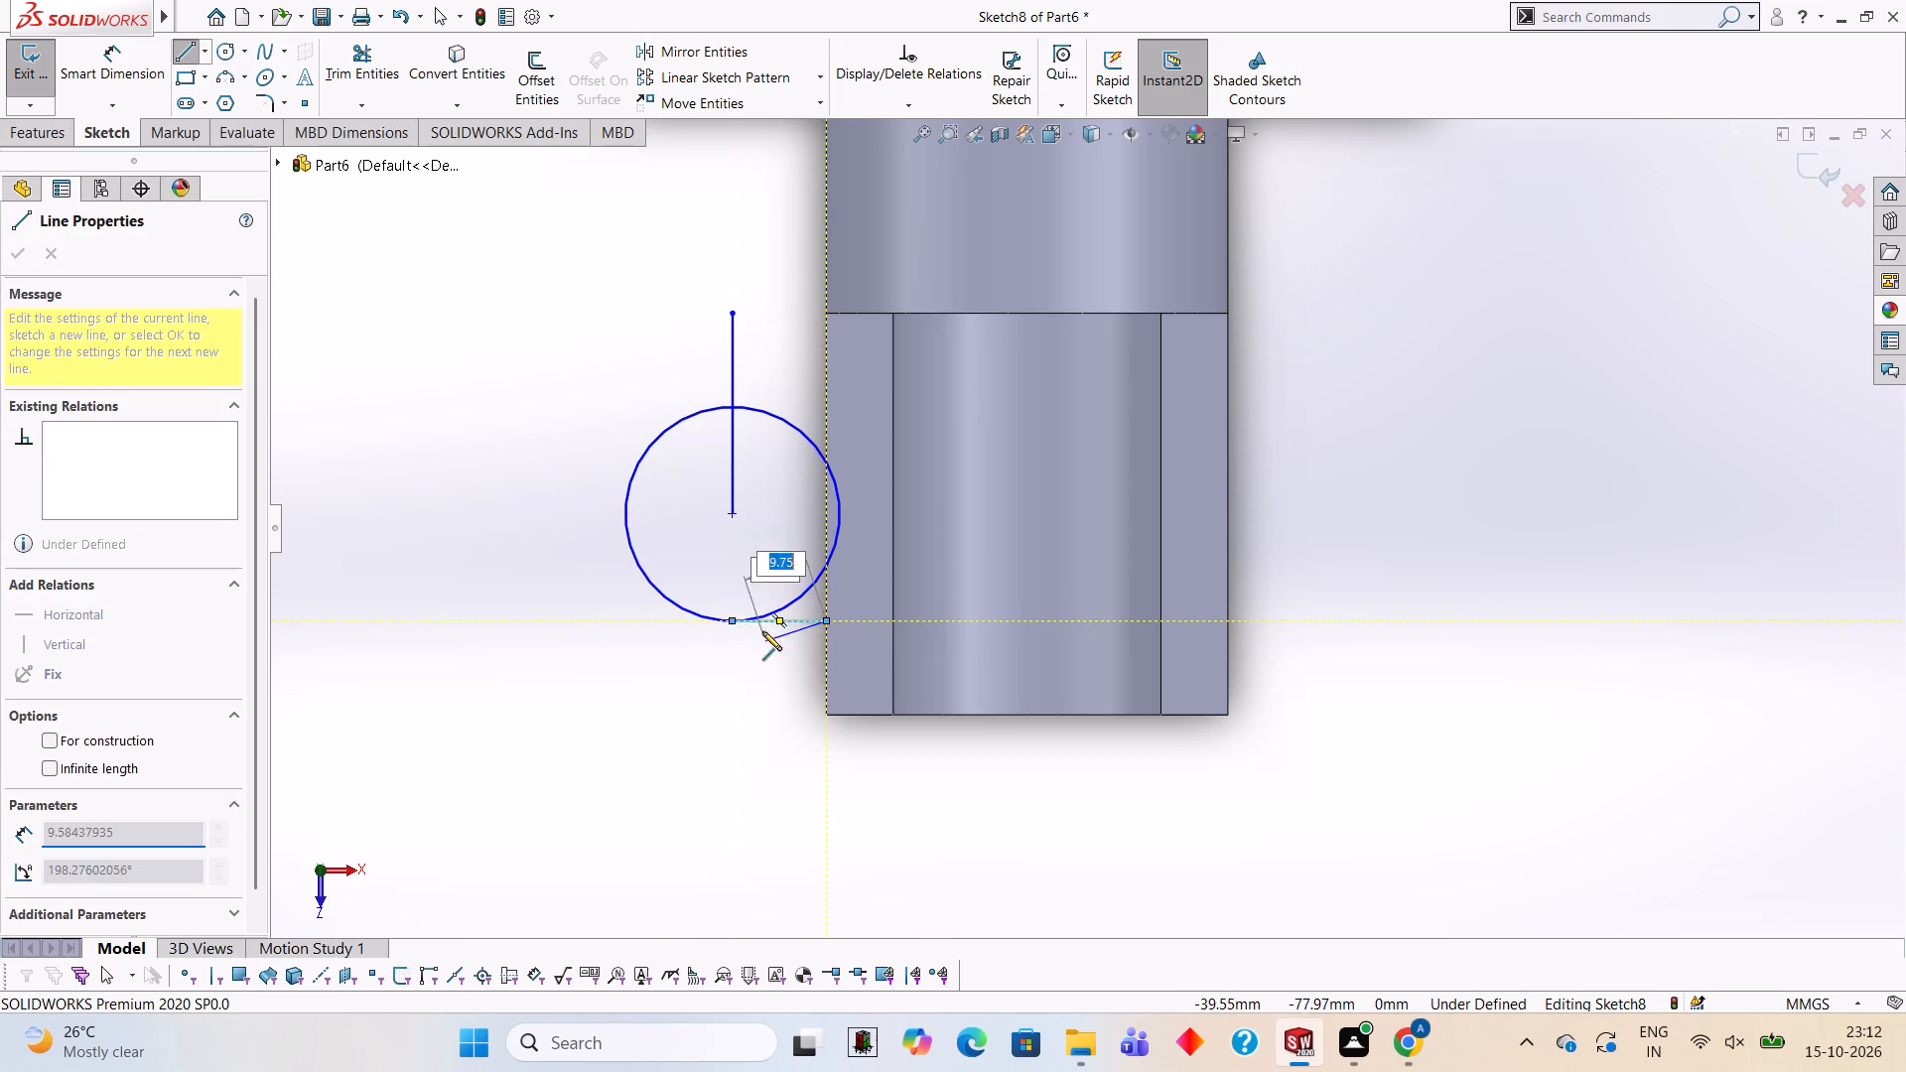
{"action": "left_click", "coordinate": [826, 406]}
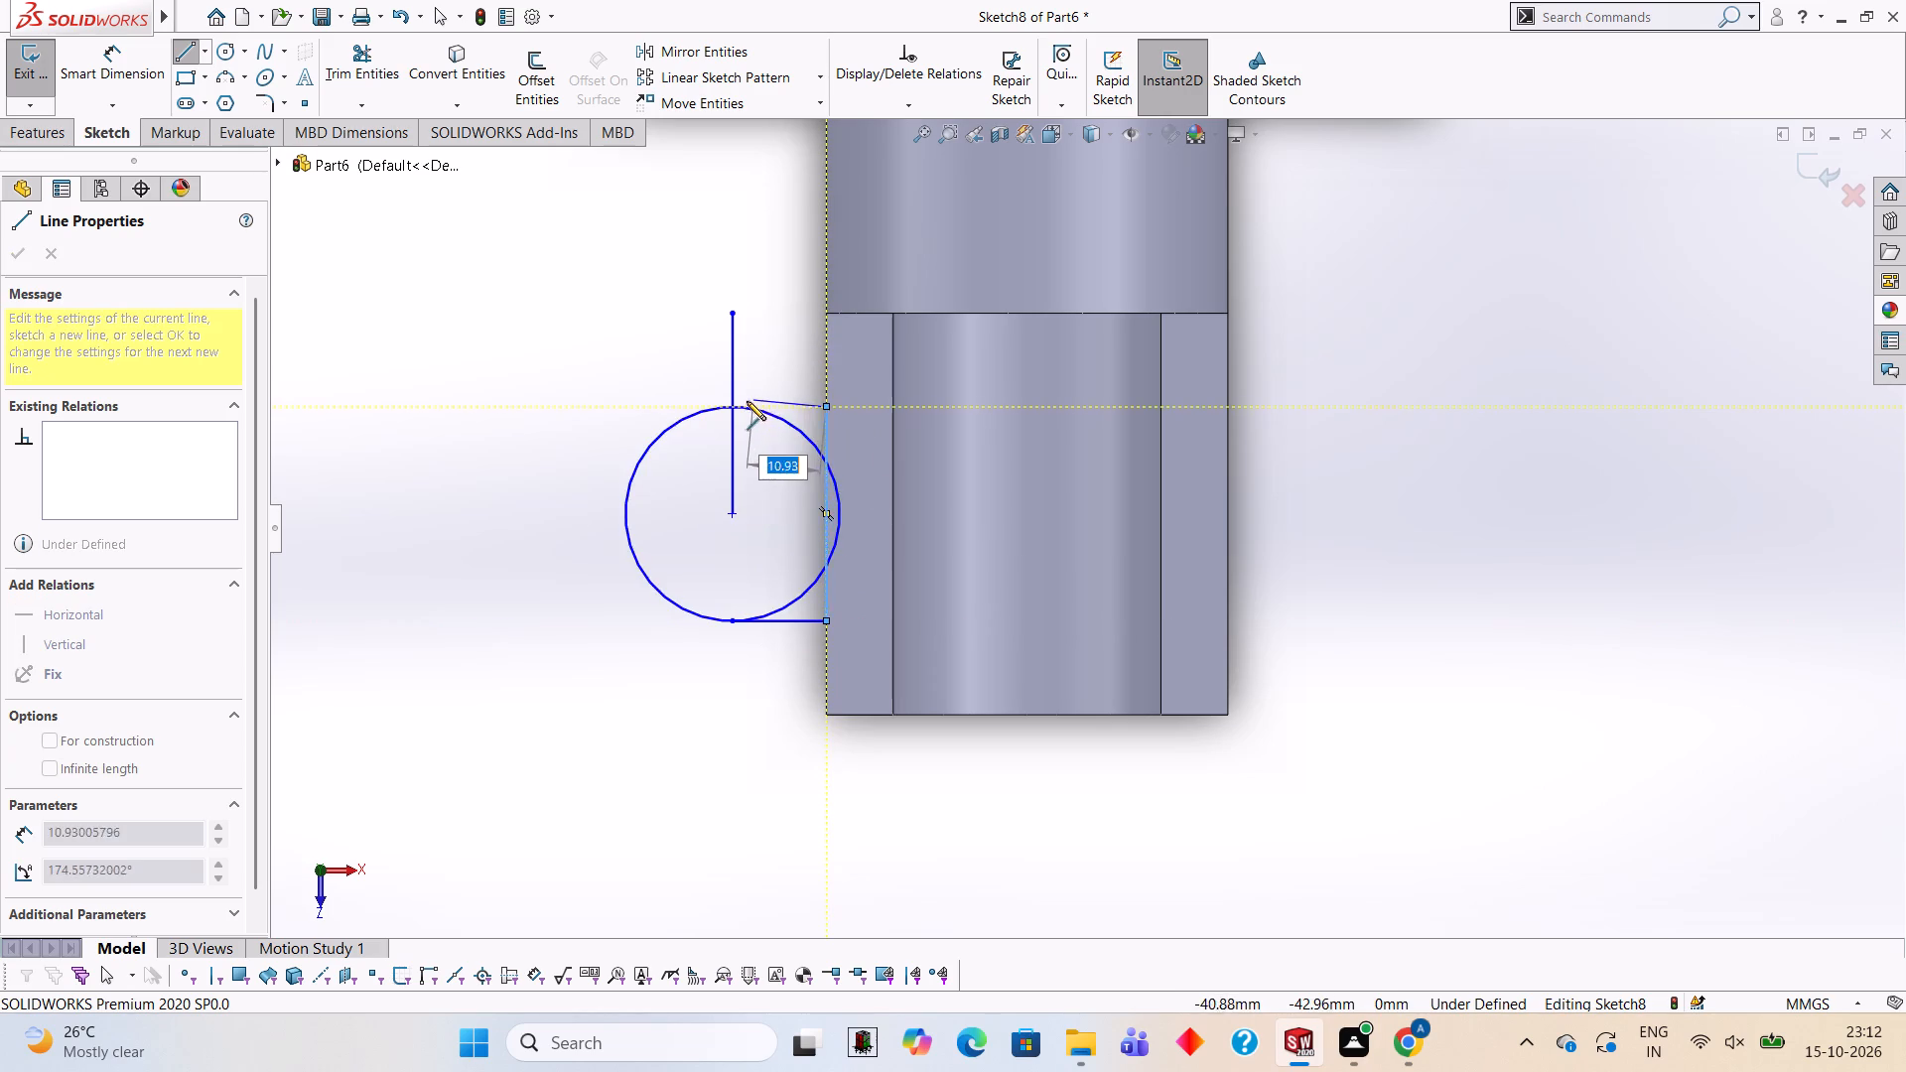
{"action": "left_click", "coordinate": [728, 404]}
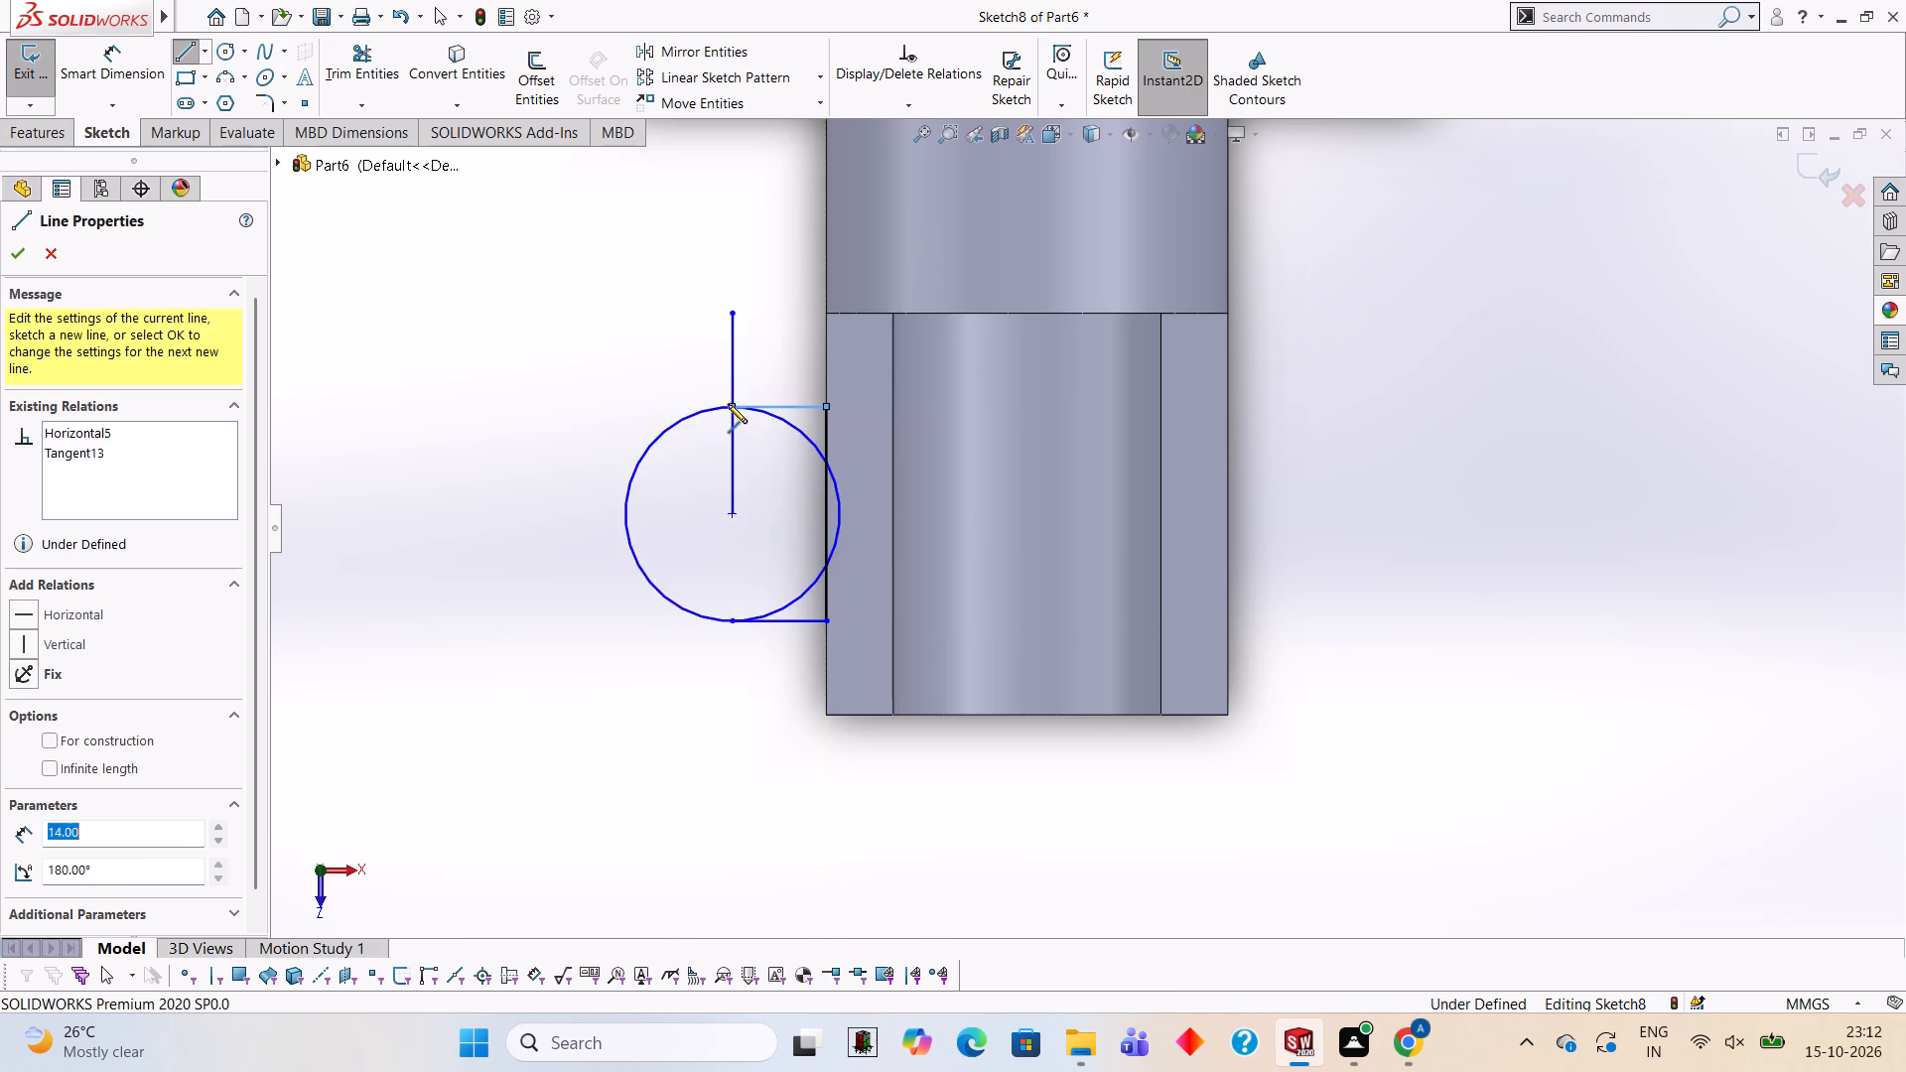
{"action": "key", "text": "Escape"}
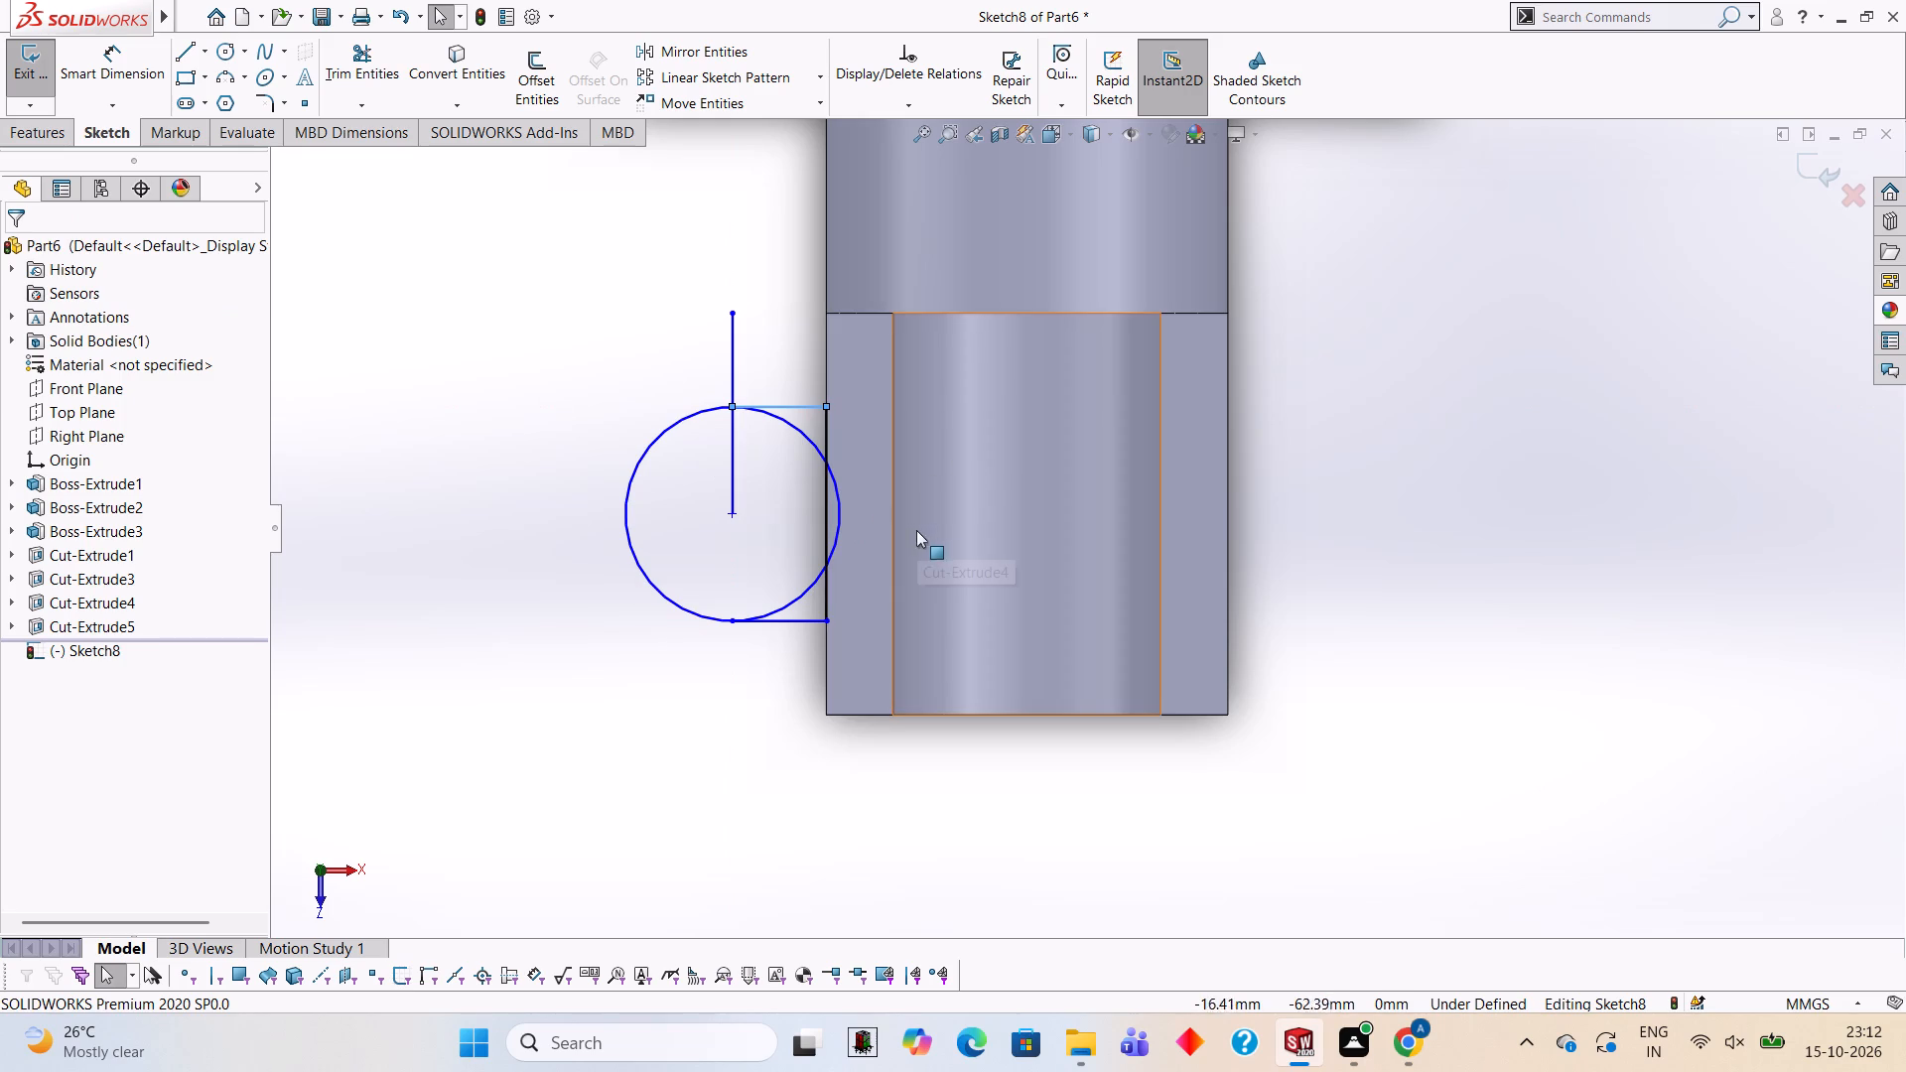
Trim the vertical guide line and the circle's inner arcs, leaving a closed tab outline with a semicircular outer end.
{"action": "scroll", "coordinate": [913, 518], "scroll_direction": "down", "scroll_amount": 2}
{"action": "scroll", "coordinate": [802, 409], "scroll_direction": "down", "scroll_amount": 2}
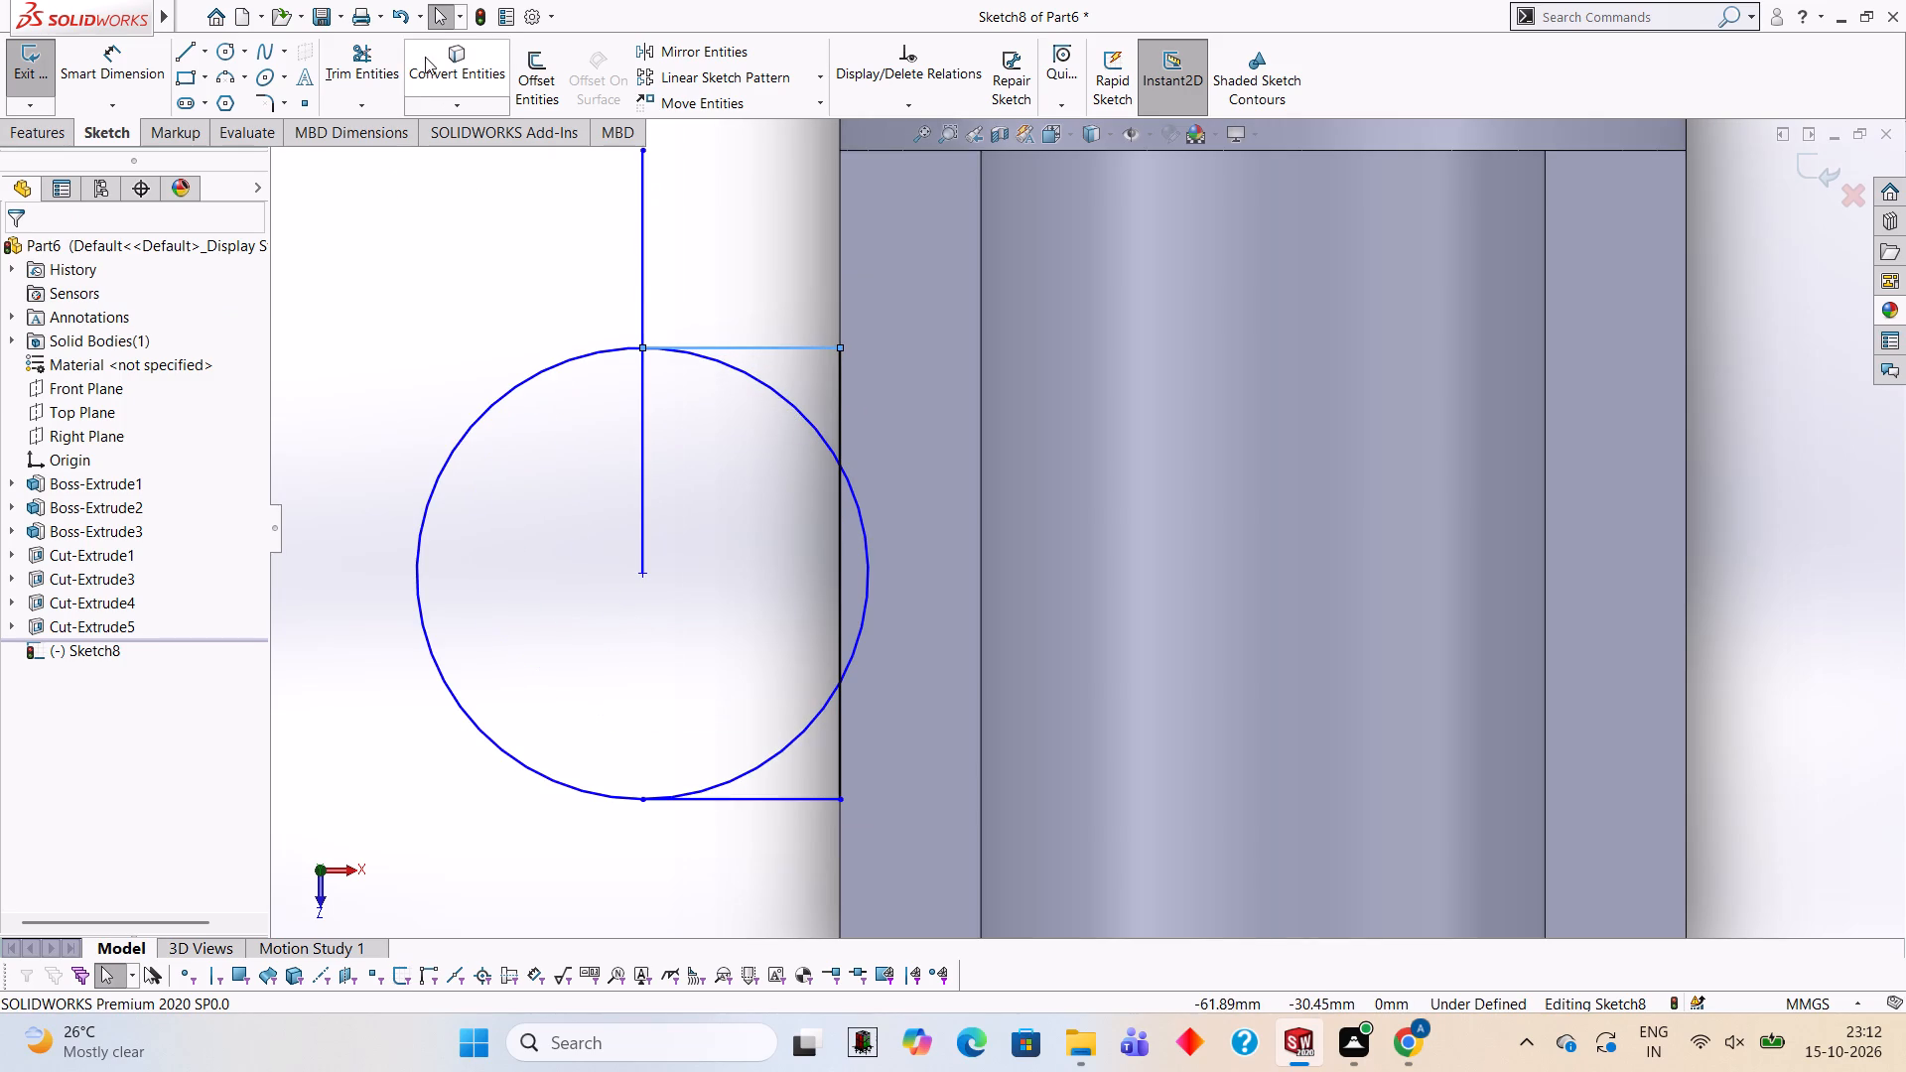
{"action": "left_click", "coordinate": [370, 58]}
{"action": "left_click", "coordinate": [647, 251]}
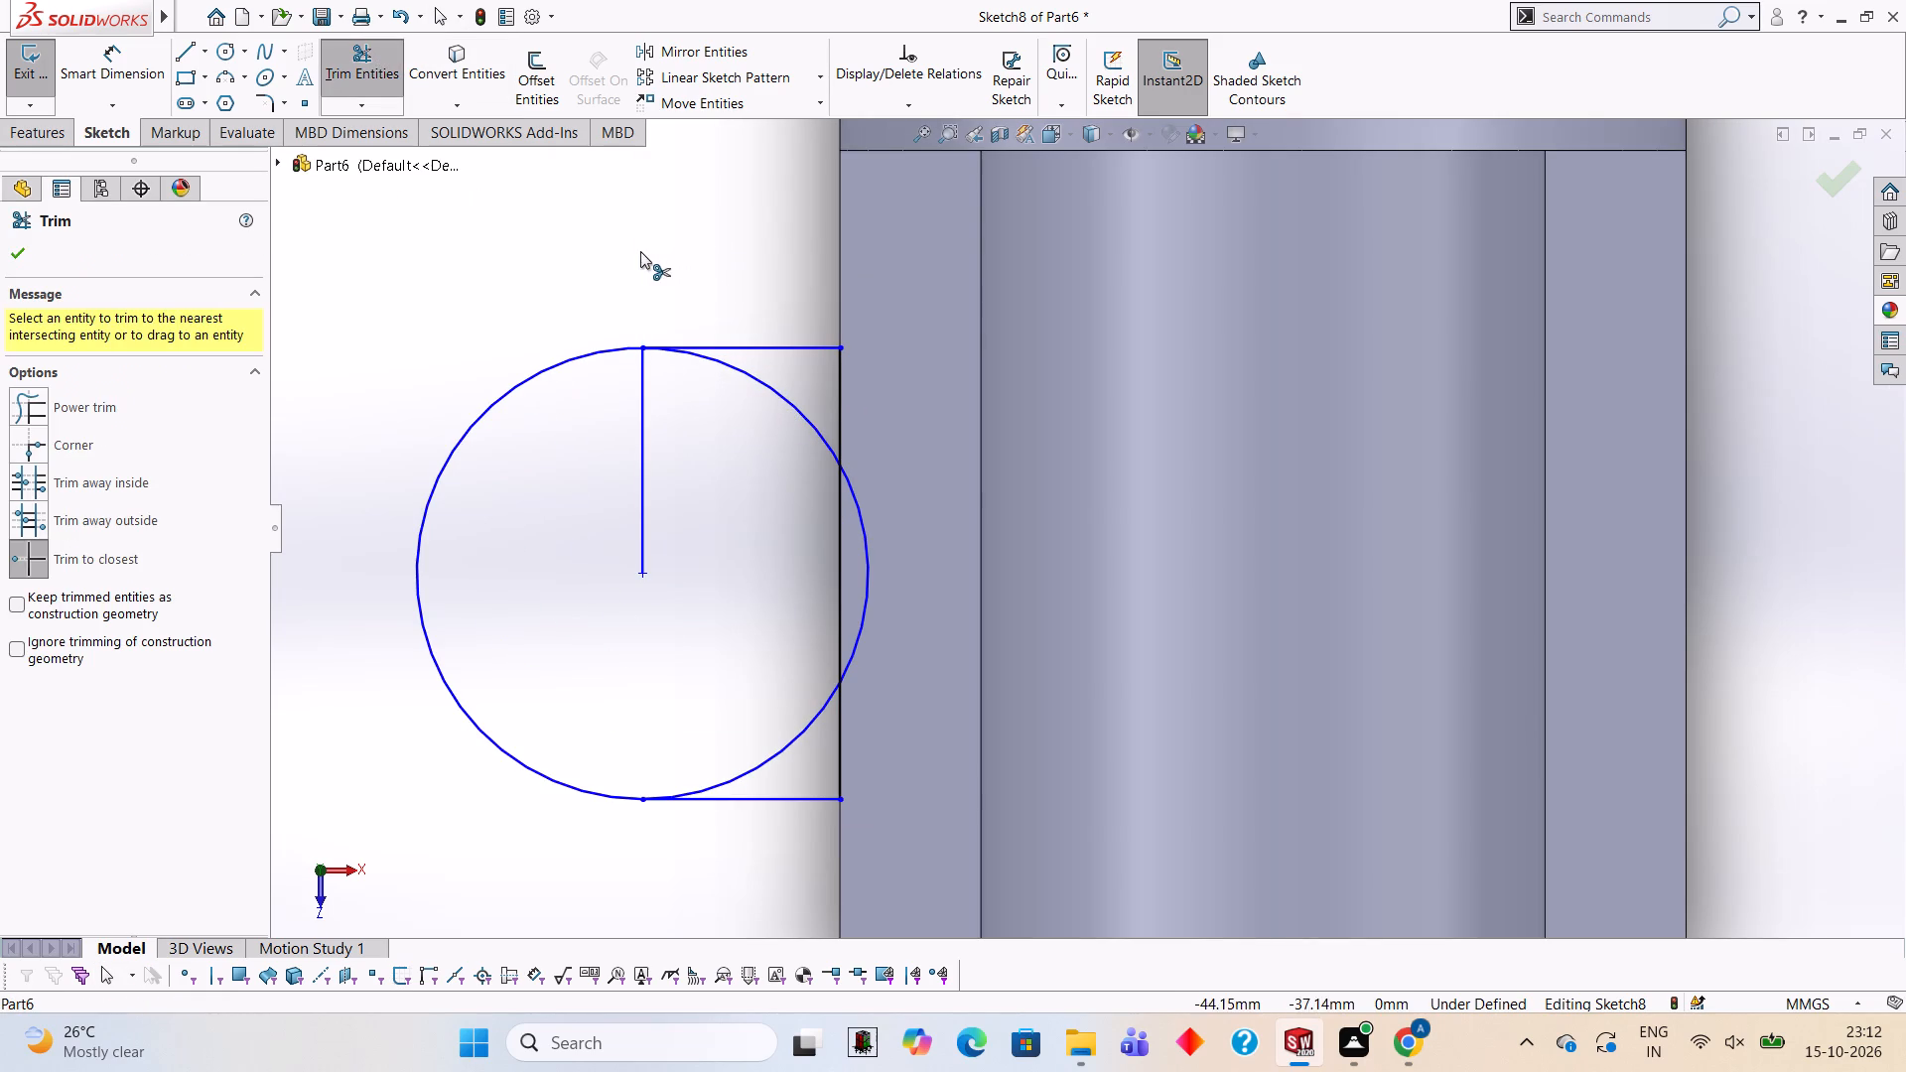
{"action": "left_click", "coordinate": [645, 420]}
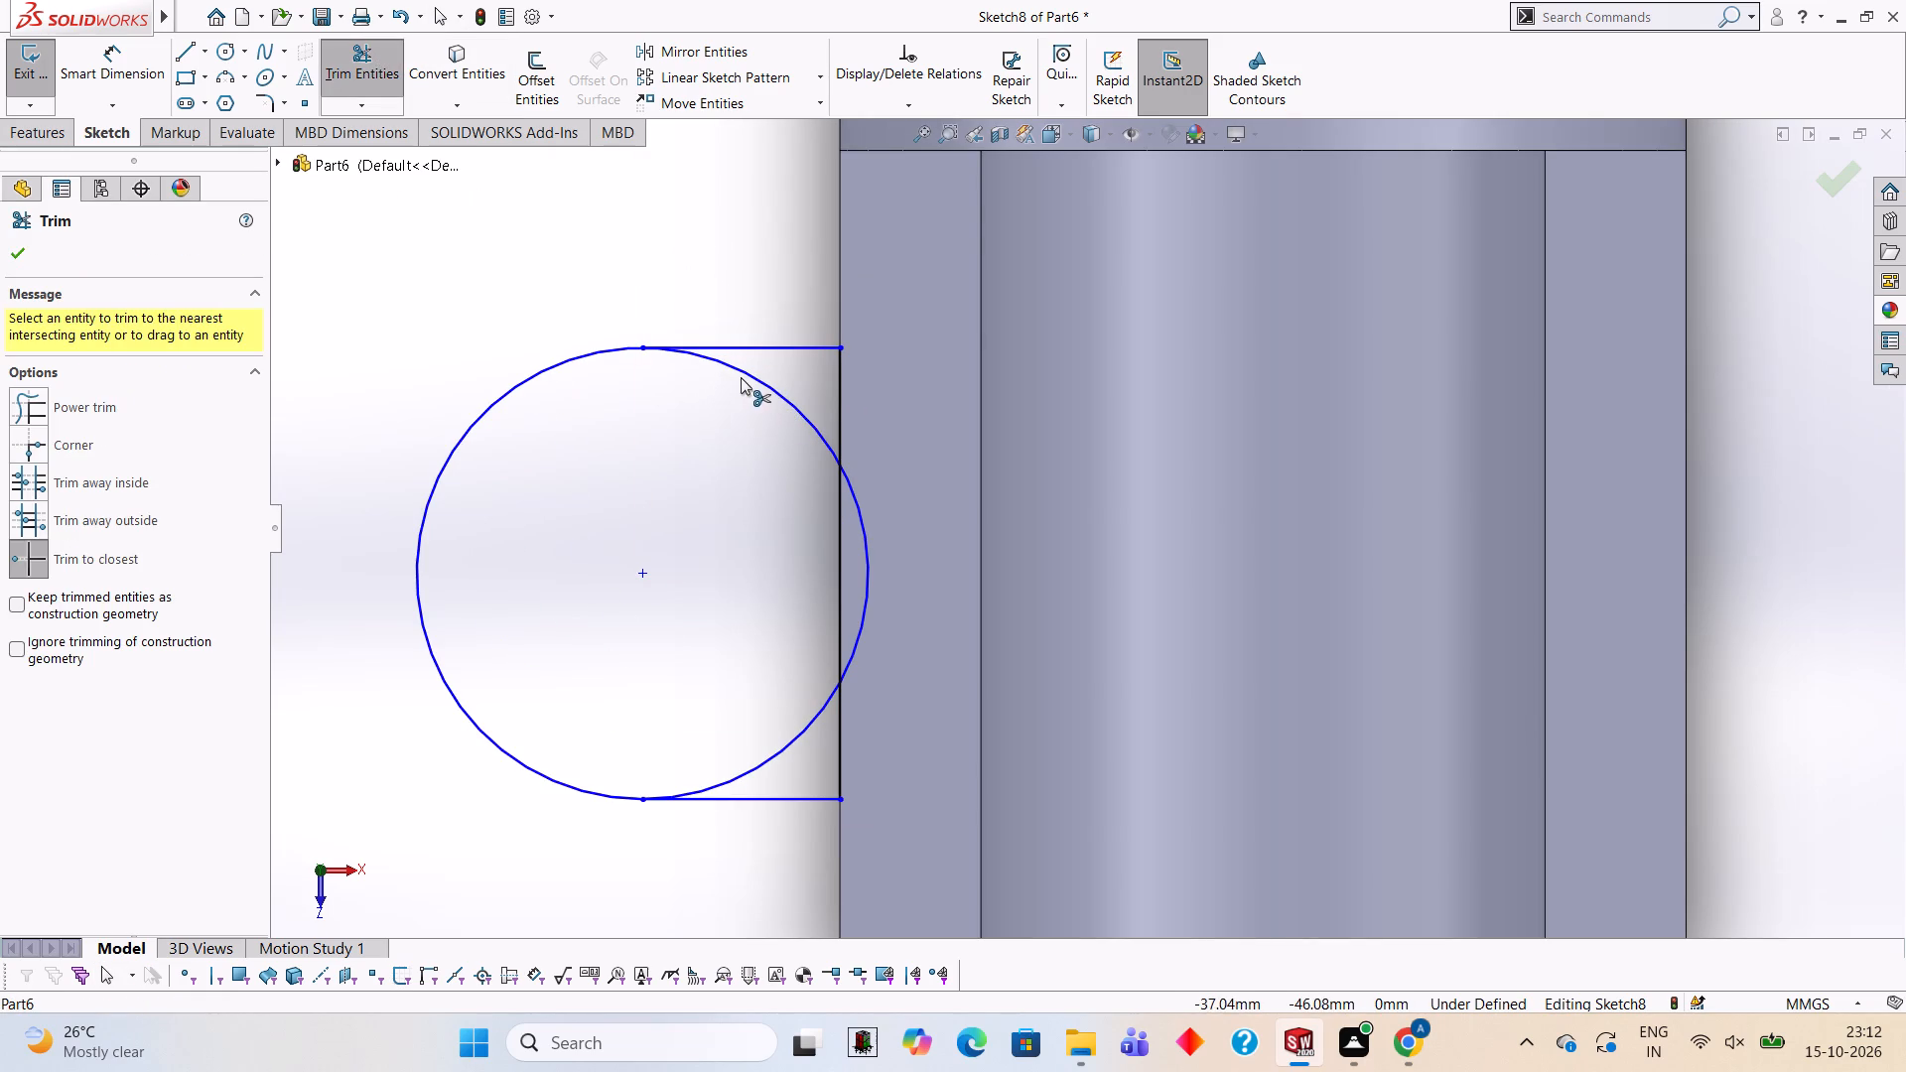
{"action": "left_click", "coordinate": [758, 377]}
{"action": "left_click", "coordinate": [856, 515]}
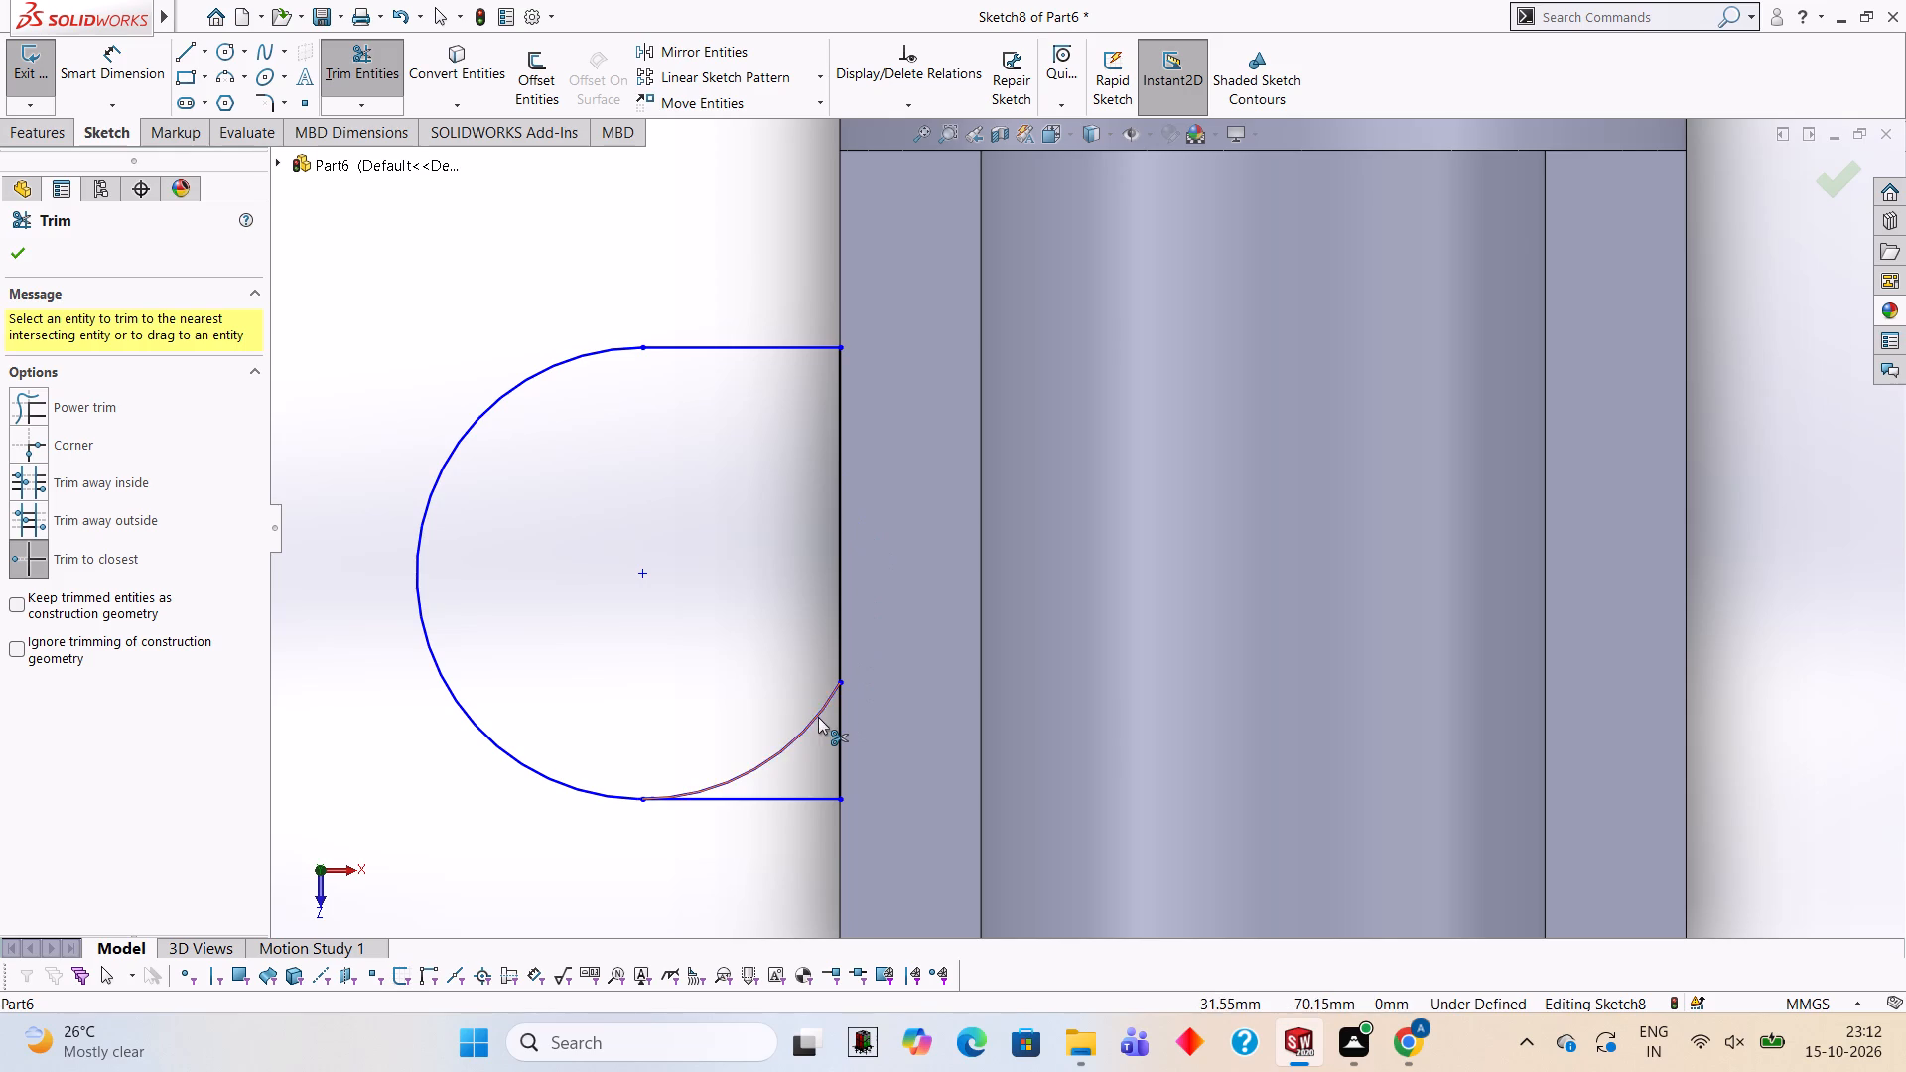
{"action": "left_click", "coordinate": [818, 717]}
{"action": "scroll", "coordinate": [776, 625], "scroll_direction": "up", "scroll_amount": 3}
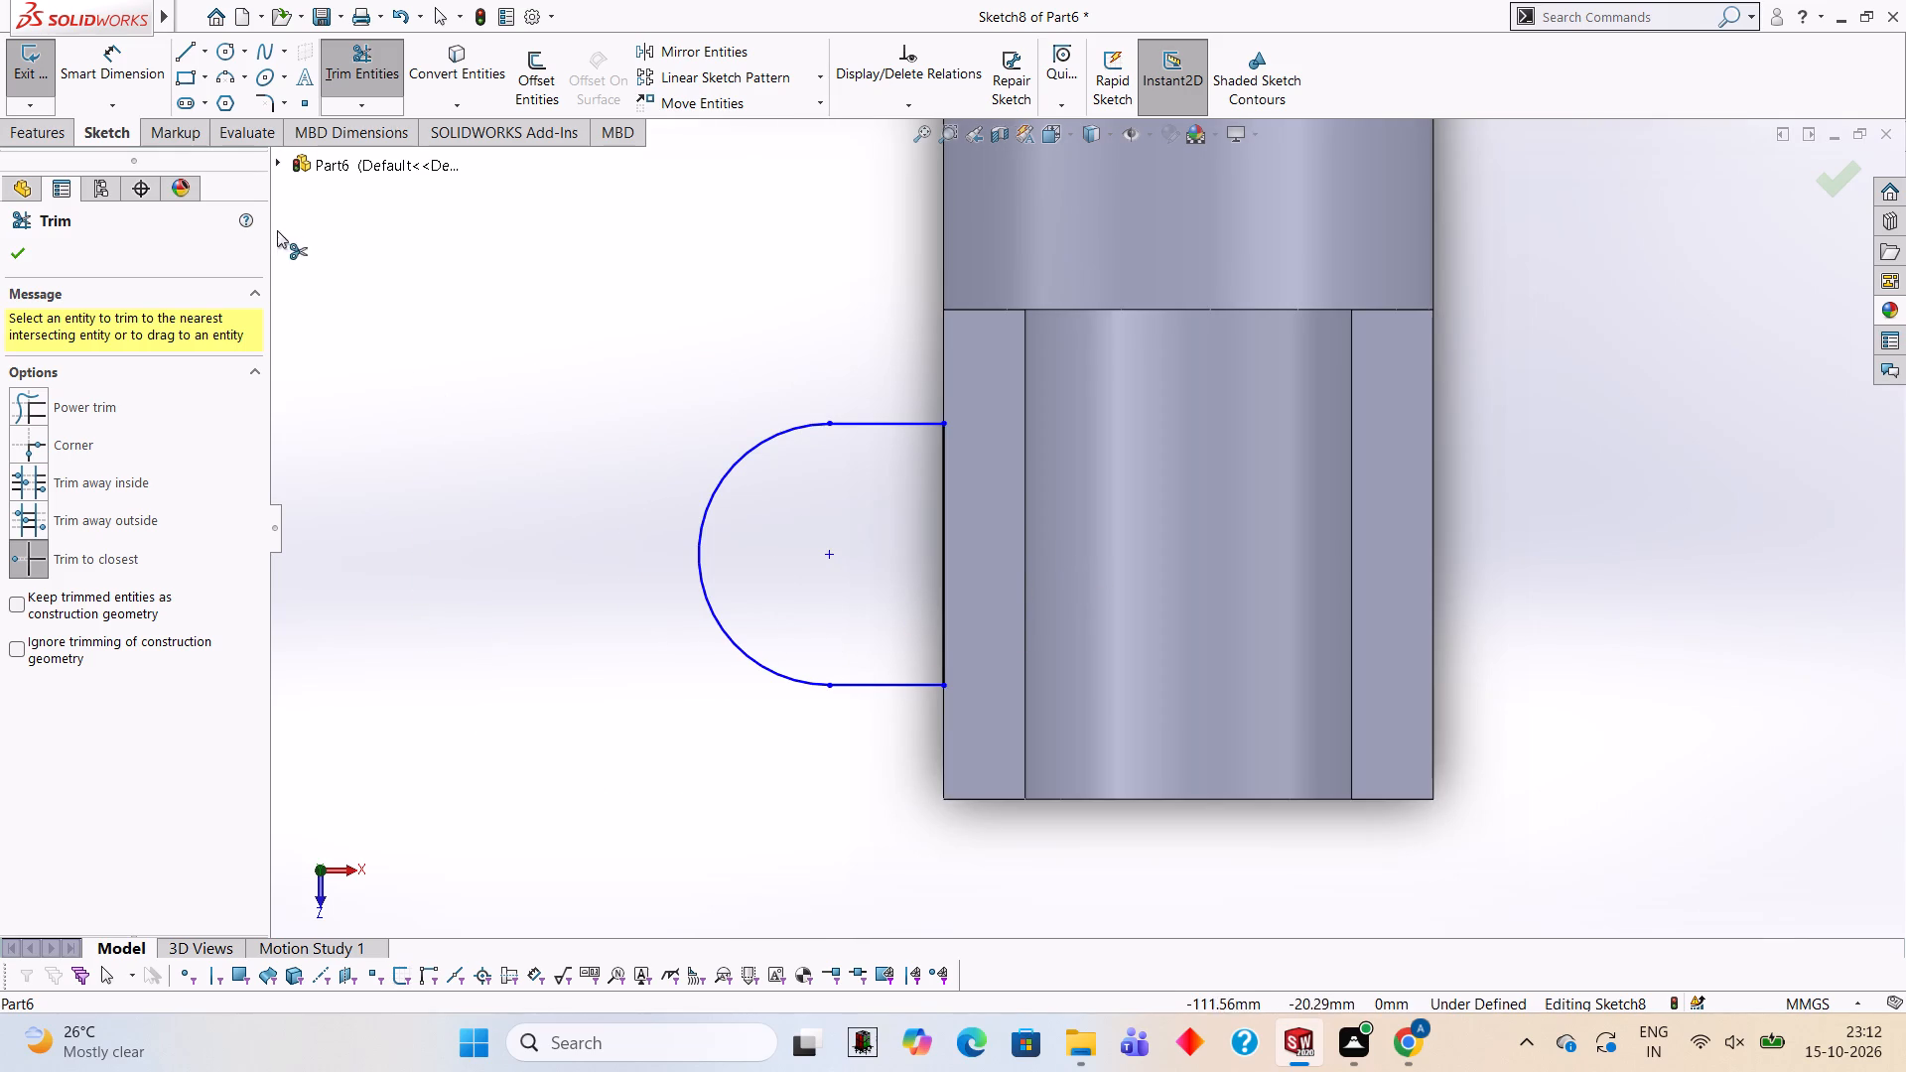
Extrude the rounded tab profile 30 mm as a blind boss in the reversed direction, towards the extension's curved side.
{"action": "left_click", "coordinate": [65, 132]}
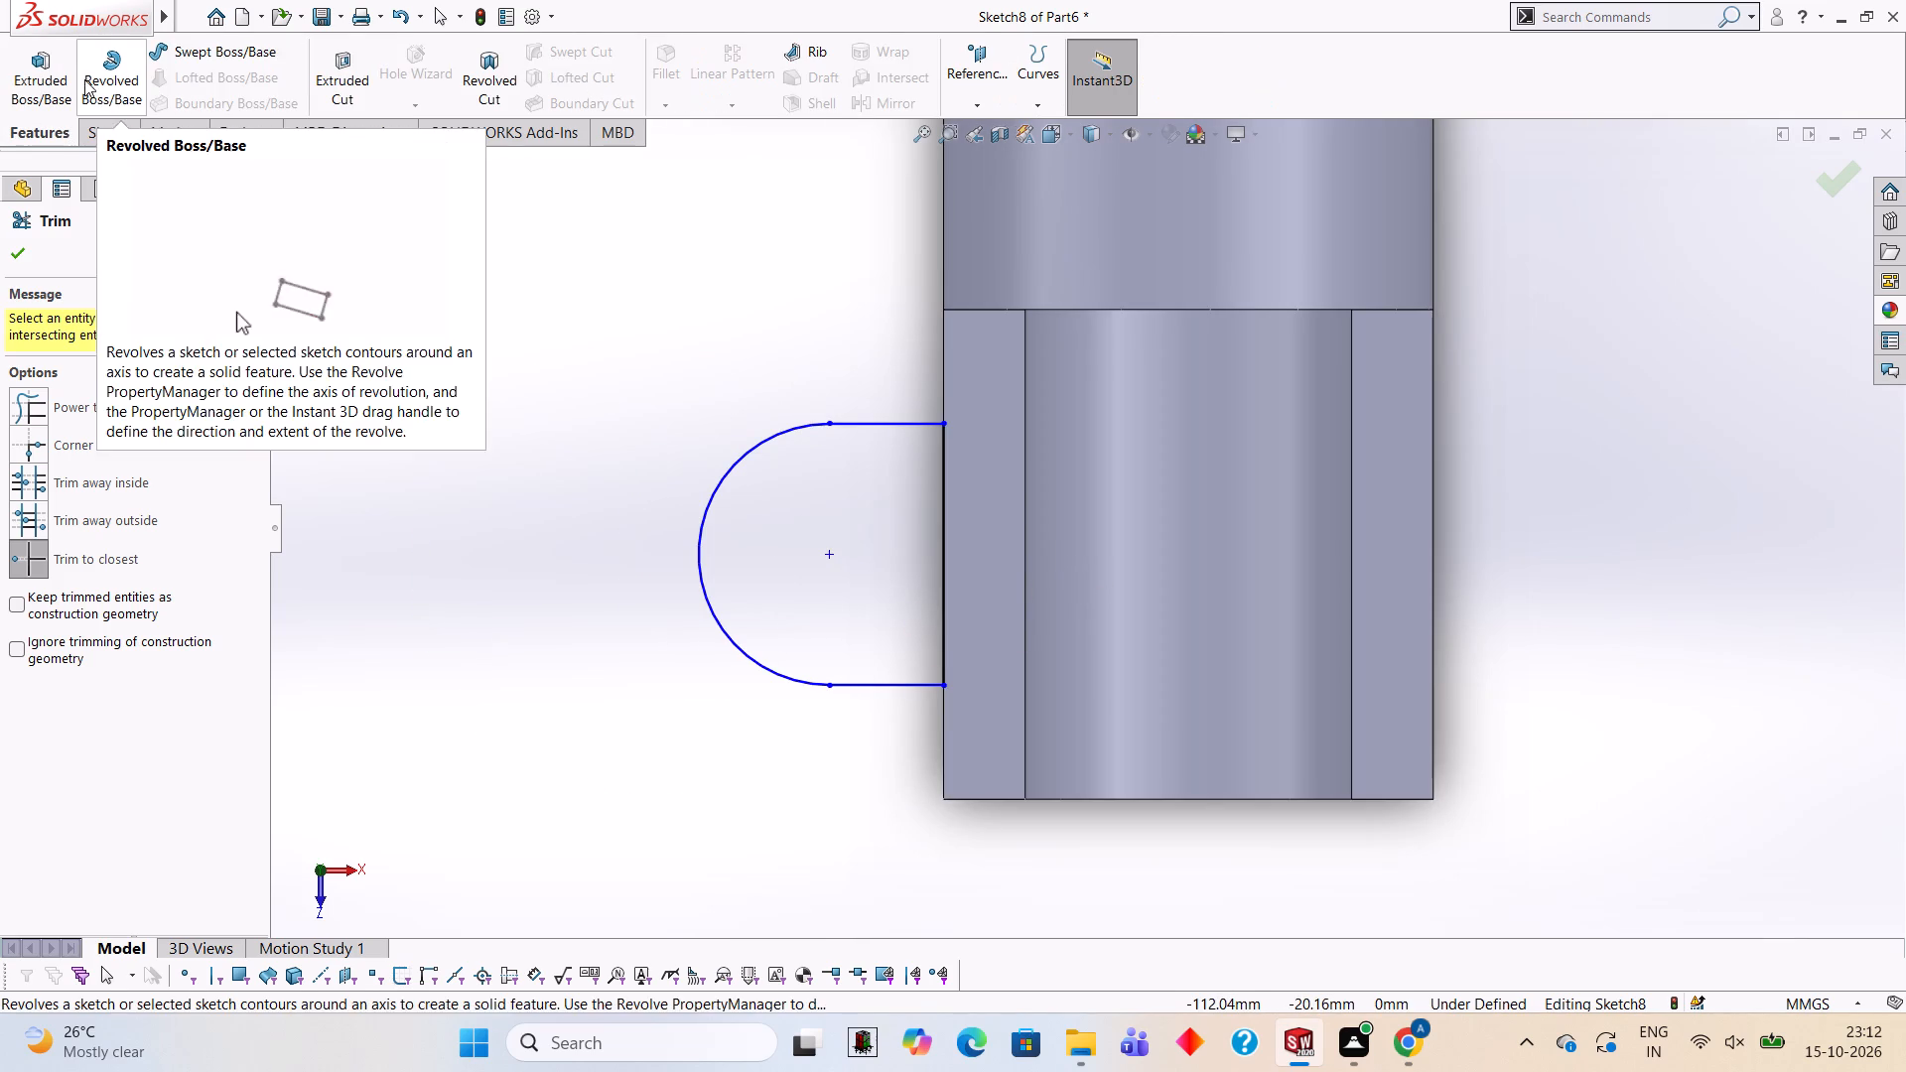
{"action": "left_click", "coordinate": [46, 65]}
{"action": "middle_click_drag", "start_coordinate": [1260, 781], "coordinate": [1258, 543]}
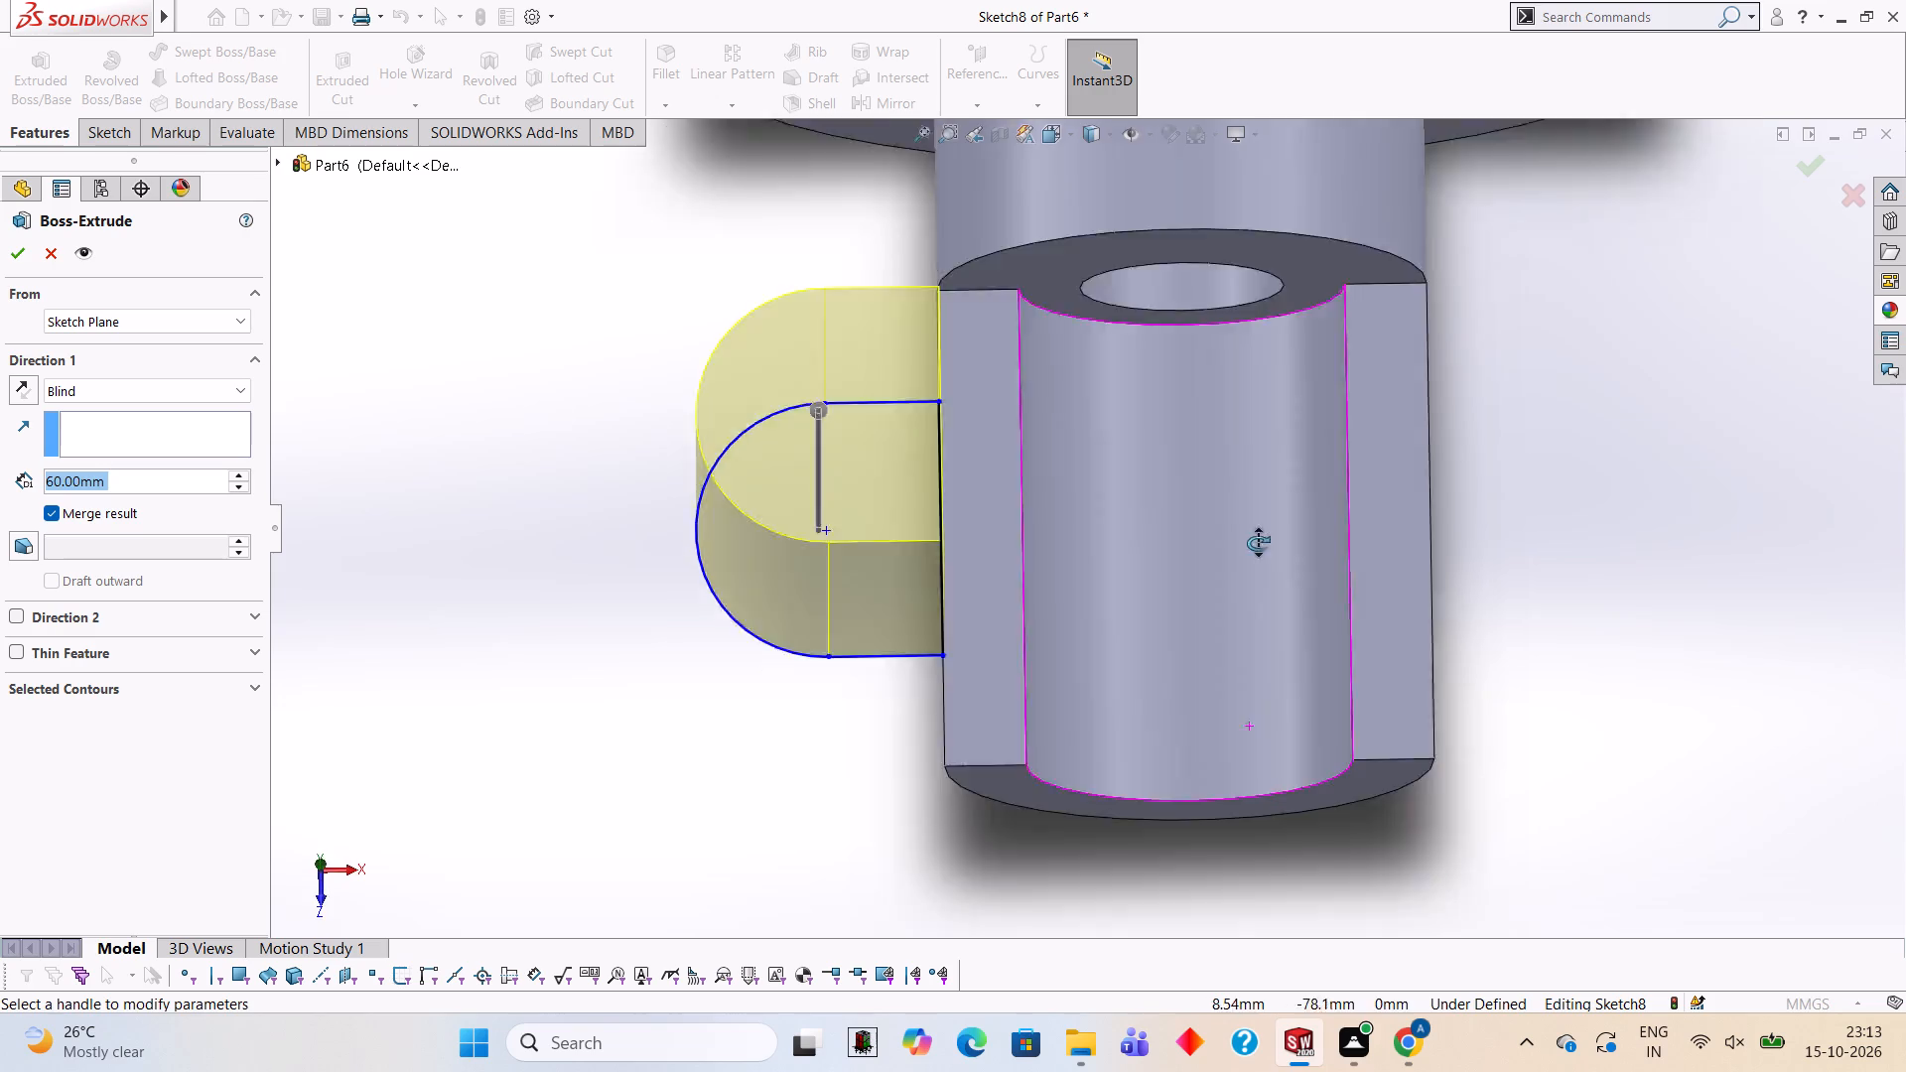
{"action": "middle_click_drag", "start_coordinate": [1258, 543], "coordinate": [1258, 429]}
{"action": "left_click", "coordinate": [27, 387]}
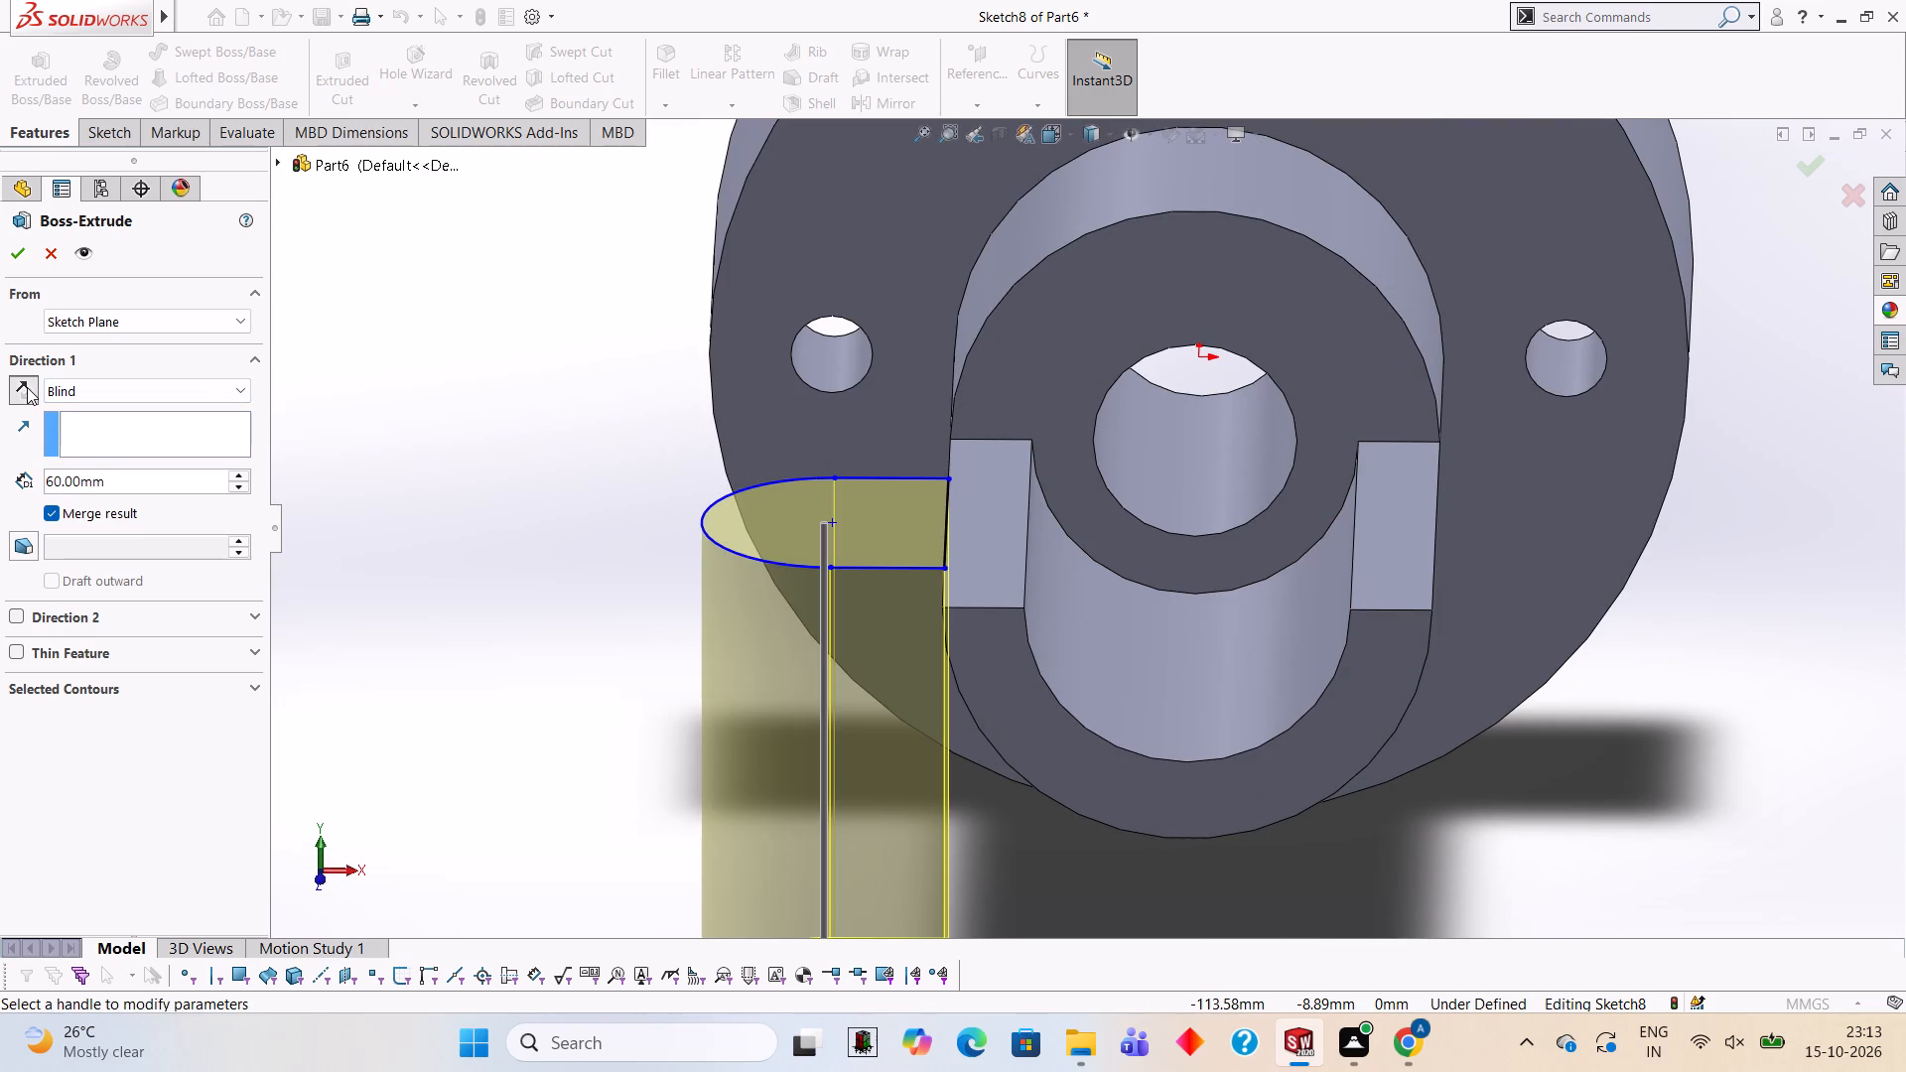
{"action": "left_click", "coordinate": [146, 484]}
{"action": "key", "text": "BackSpace"}
{"action": "key", "text": "BackSpace"}
{"action": "key", "text": "BackSpace"}
{"action": "key", "text": "BackSpace"}
{"action": "key", "text": "BackSpace"}
{"action": "key", "text": "BackSpace"}
{"action": "key", "text": "BackSpace"}
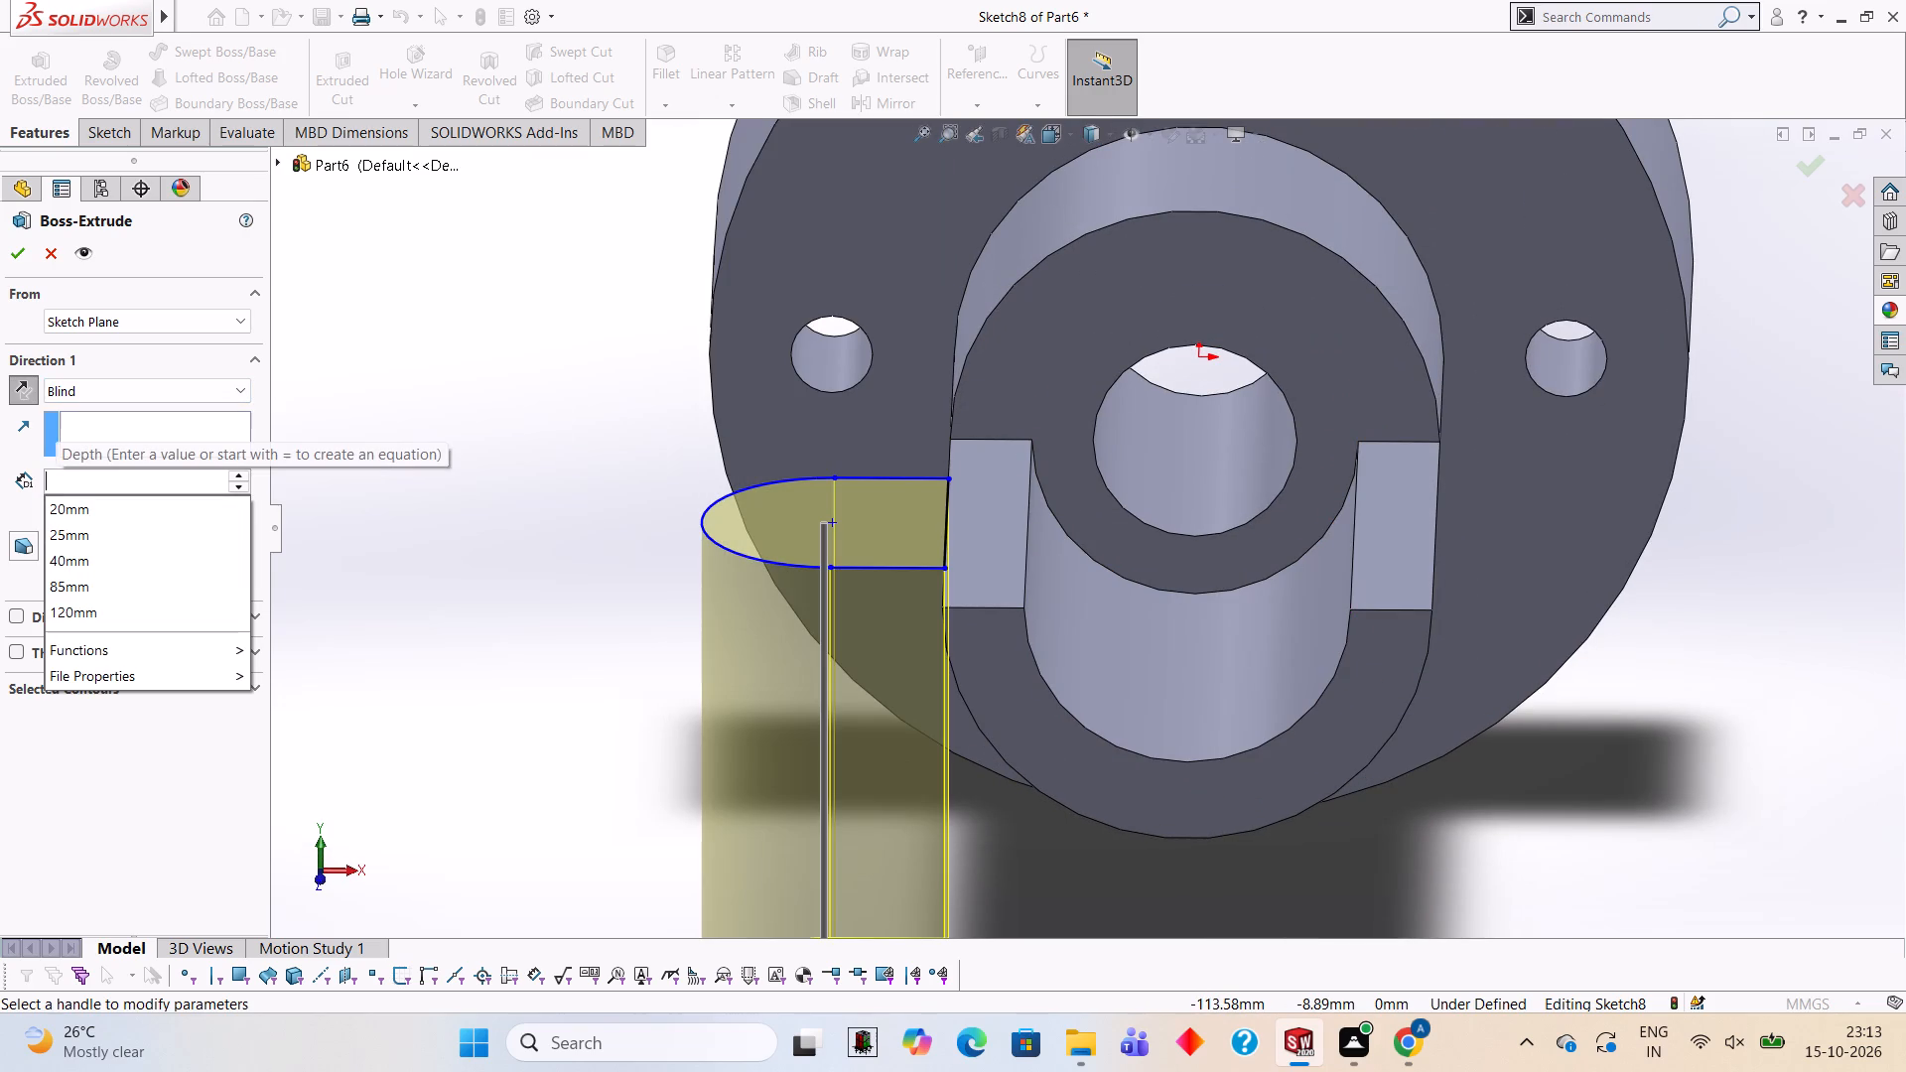
{"action": "type", "text": "30"}
{"action": "key", "text": "Return"}
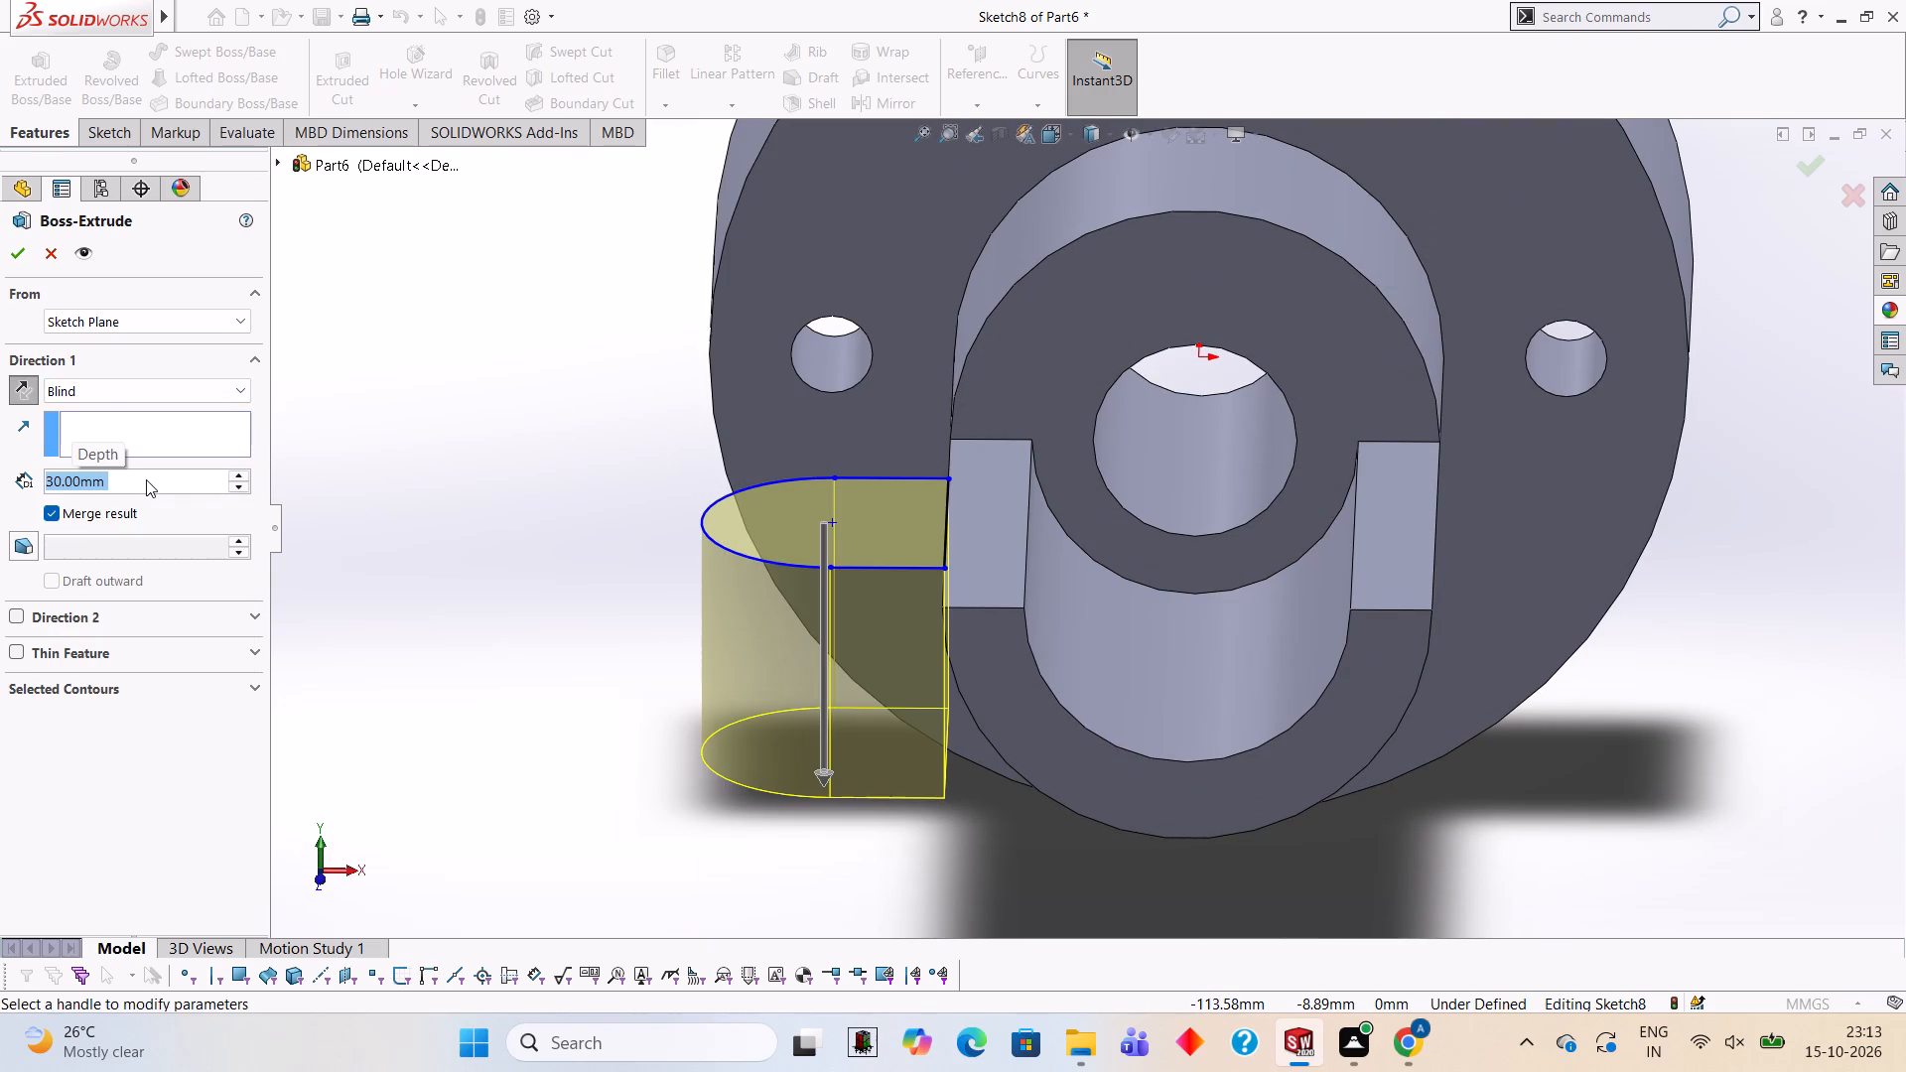
{"action": "left_click", "coordinate": [24, 266]}
{"action": "left_click", "coordinate": [336, 408]}
{"action": "middle_click_drag", "start_coordinate": [505, 438], "coordinate": [526, 317]}
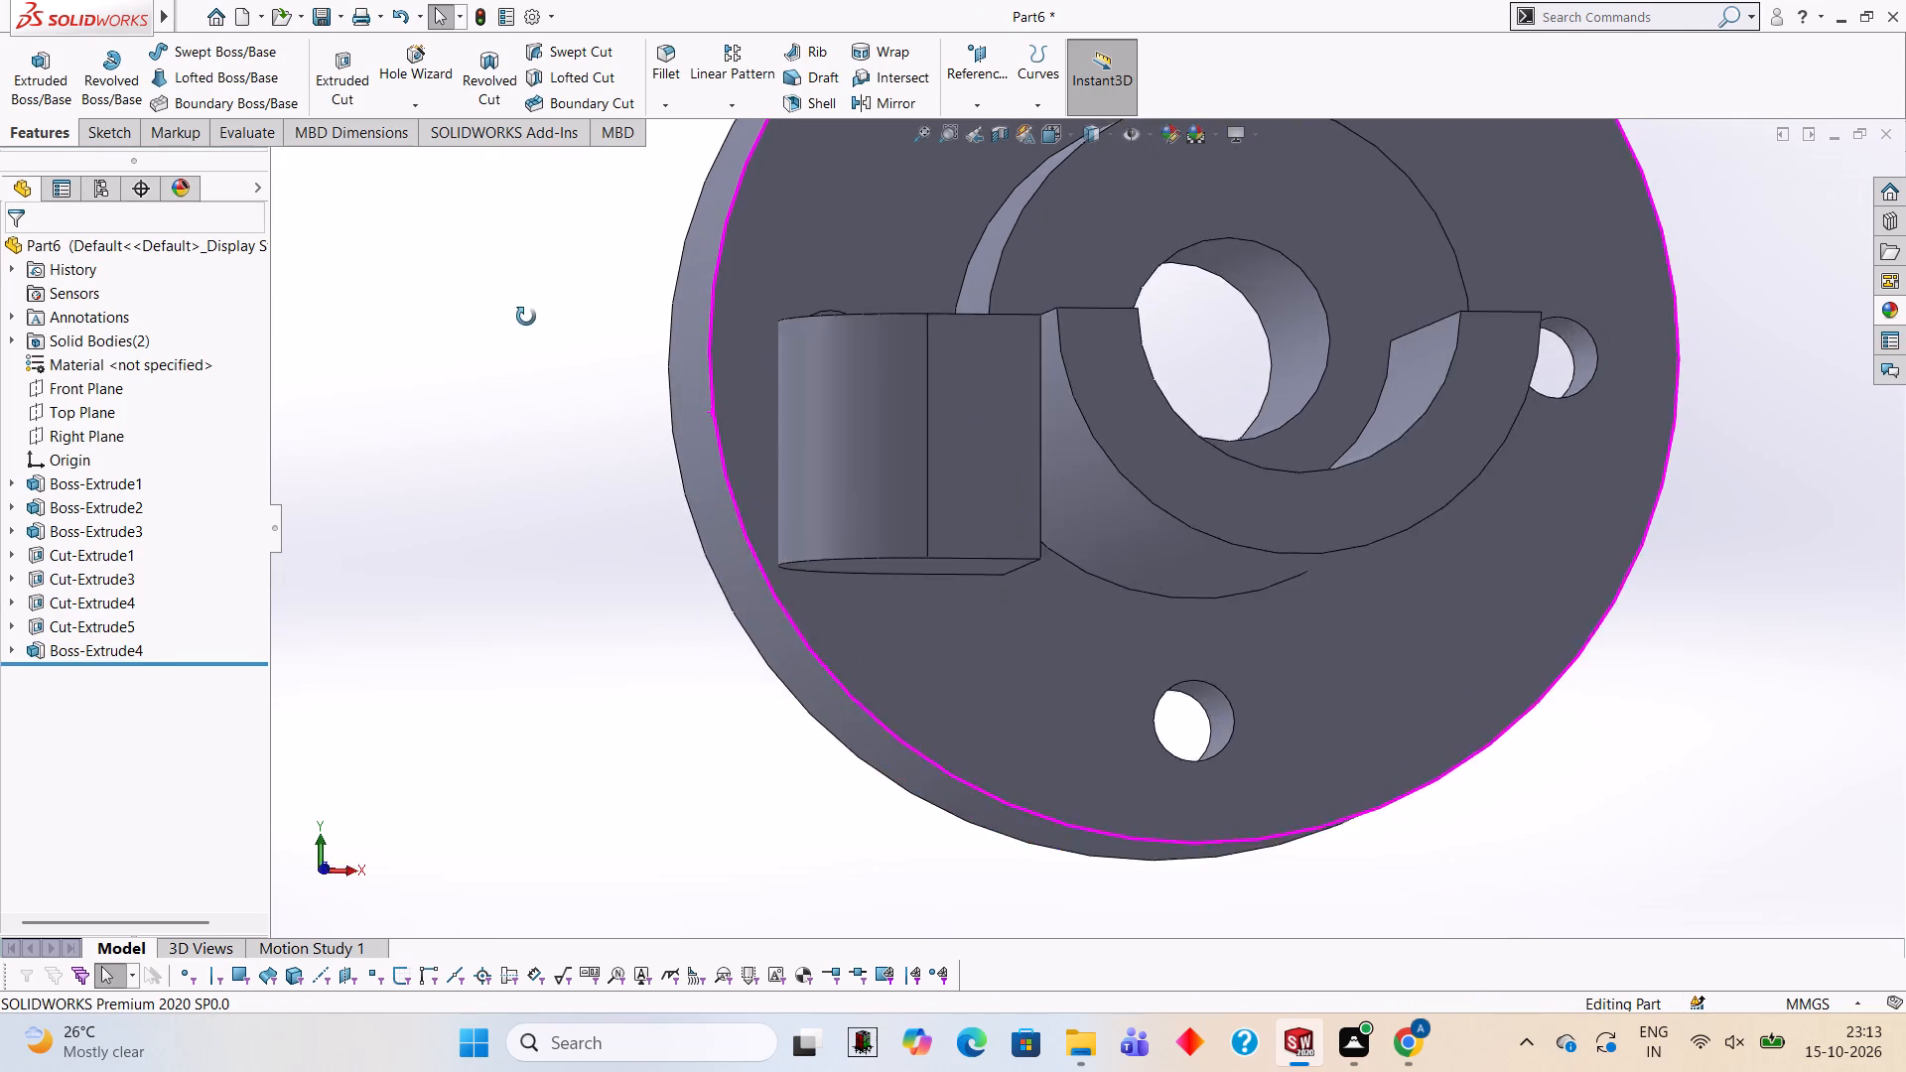
Examine the new rounded side lug and how it meets the half-round extension from several angles.
{"action": "middle_click_drag", "start_coordinate": [526, 317], "coordinate": [501, 299]}
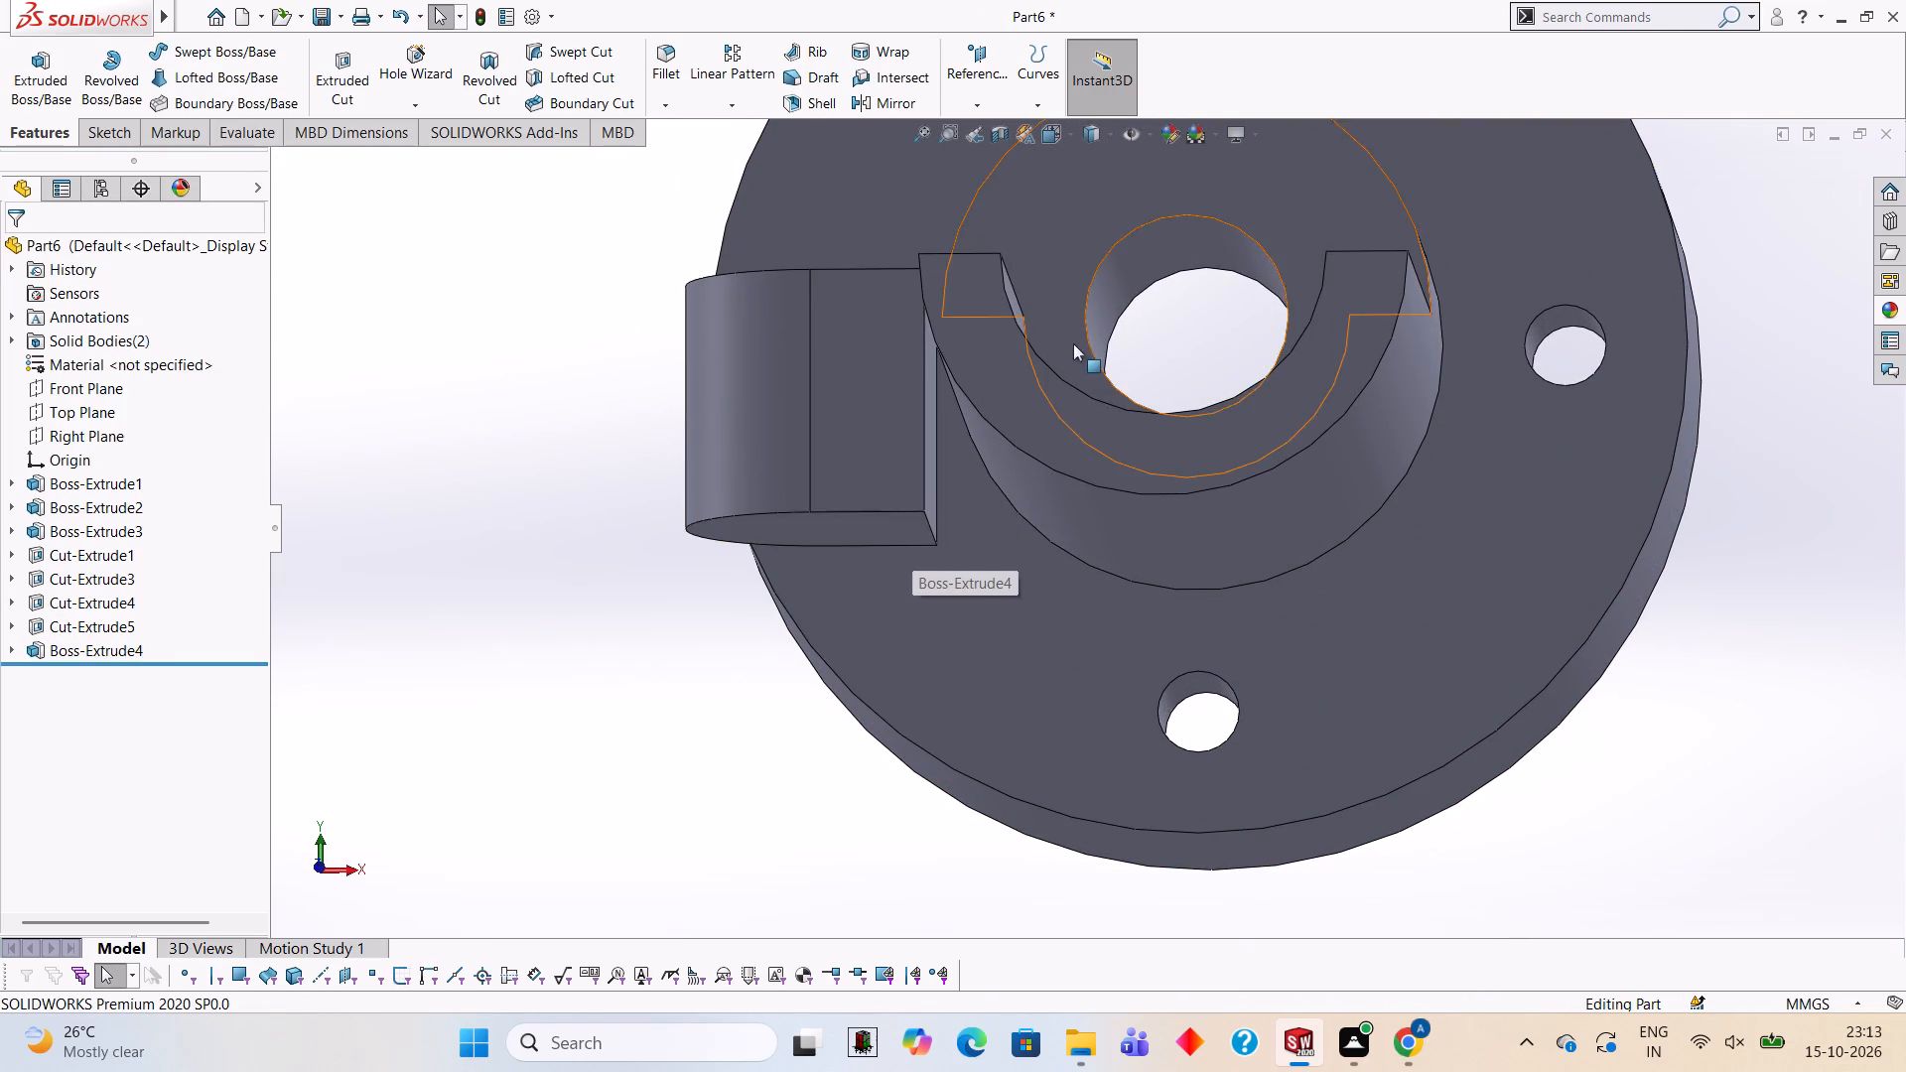
{"action": "middle_click_drag", "start_coordinate": [1080, 346], "coordinate": [1201, 465]}
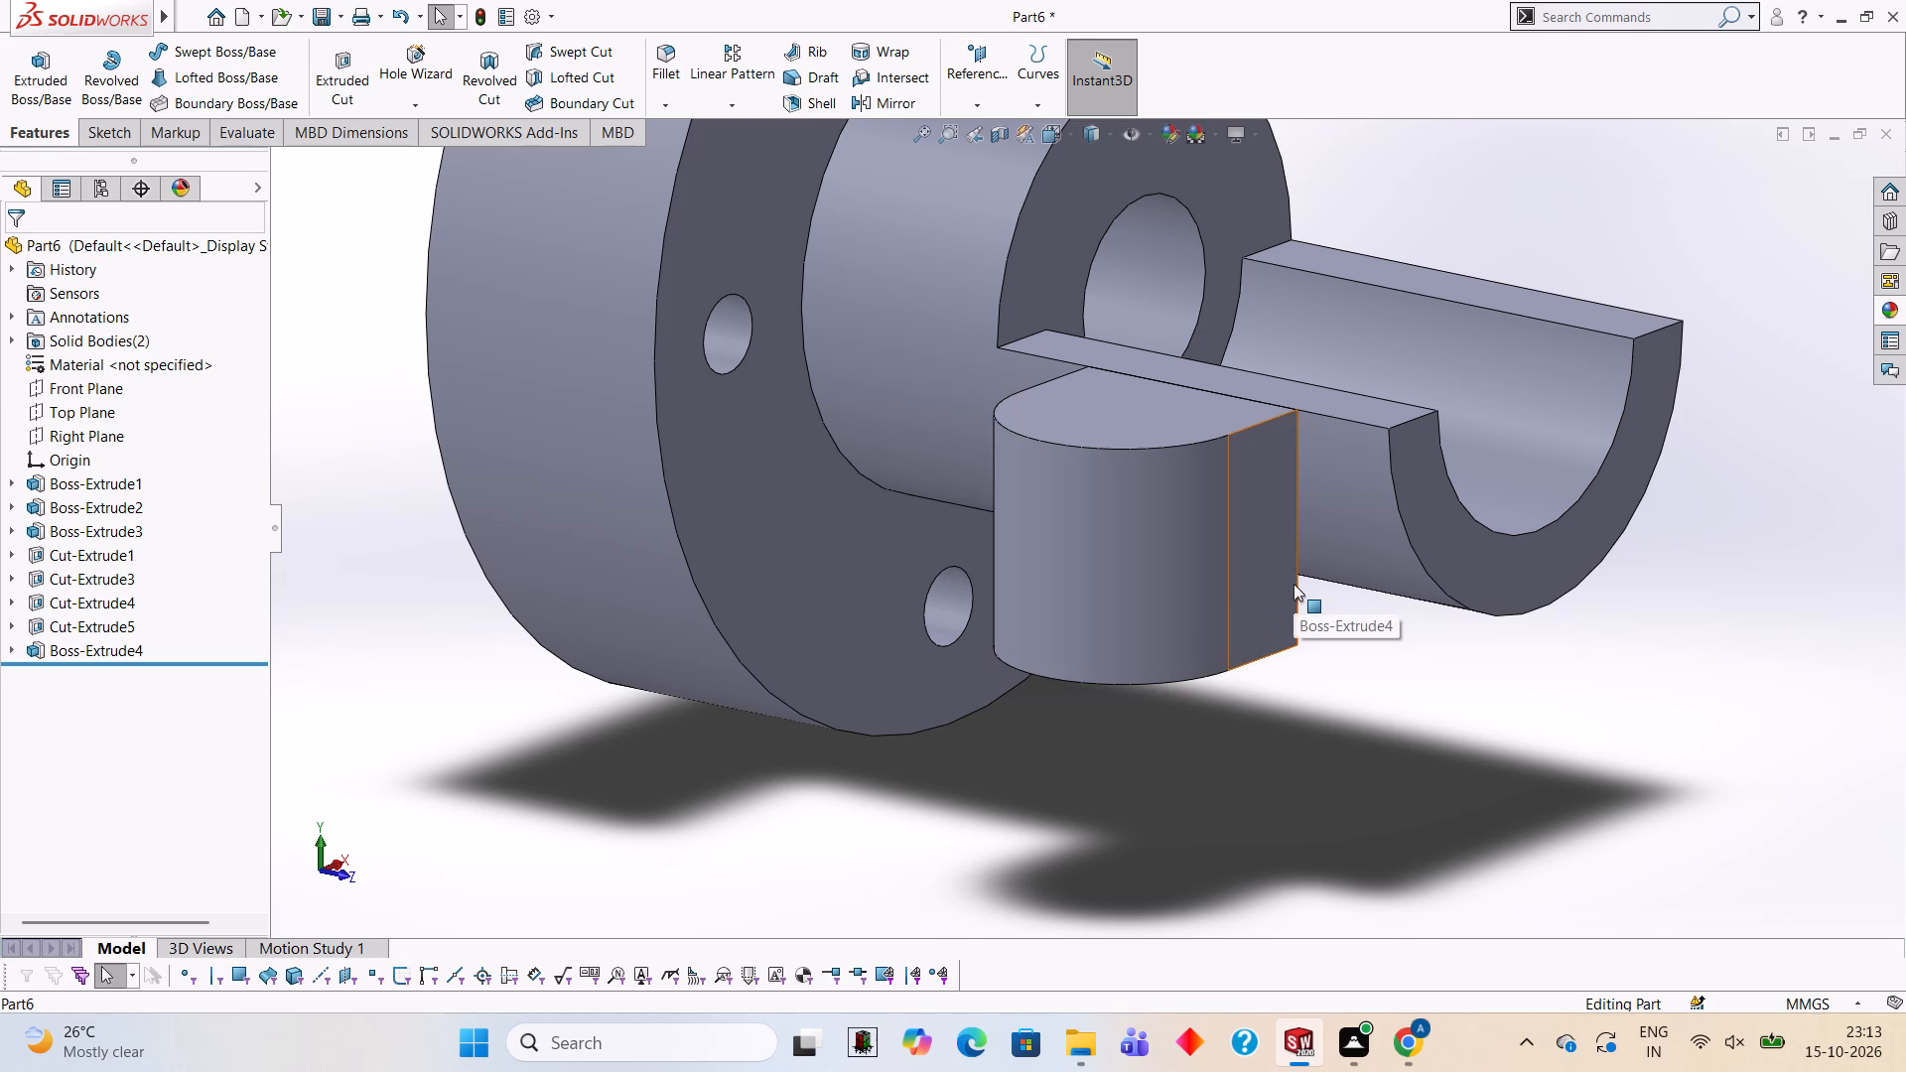
{"action": "scroll", "coordinate": [1308, 484], "scroll_direction": "up", "scroll_amount": 1}
{"action": "scroll", "coordinate": [1400, 480], "scroll_direction": "up", "scroll_amount": 1}
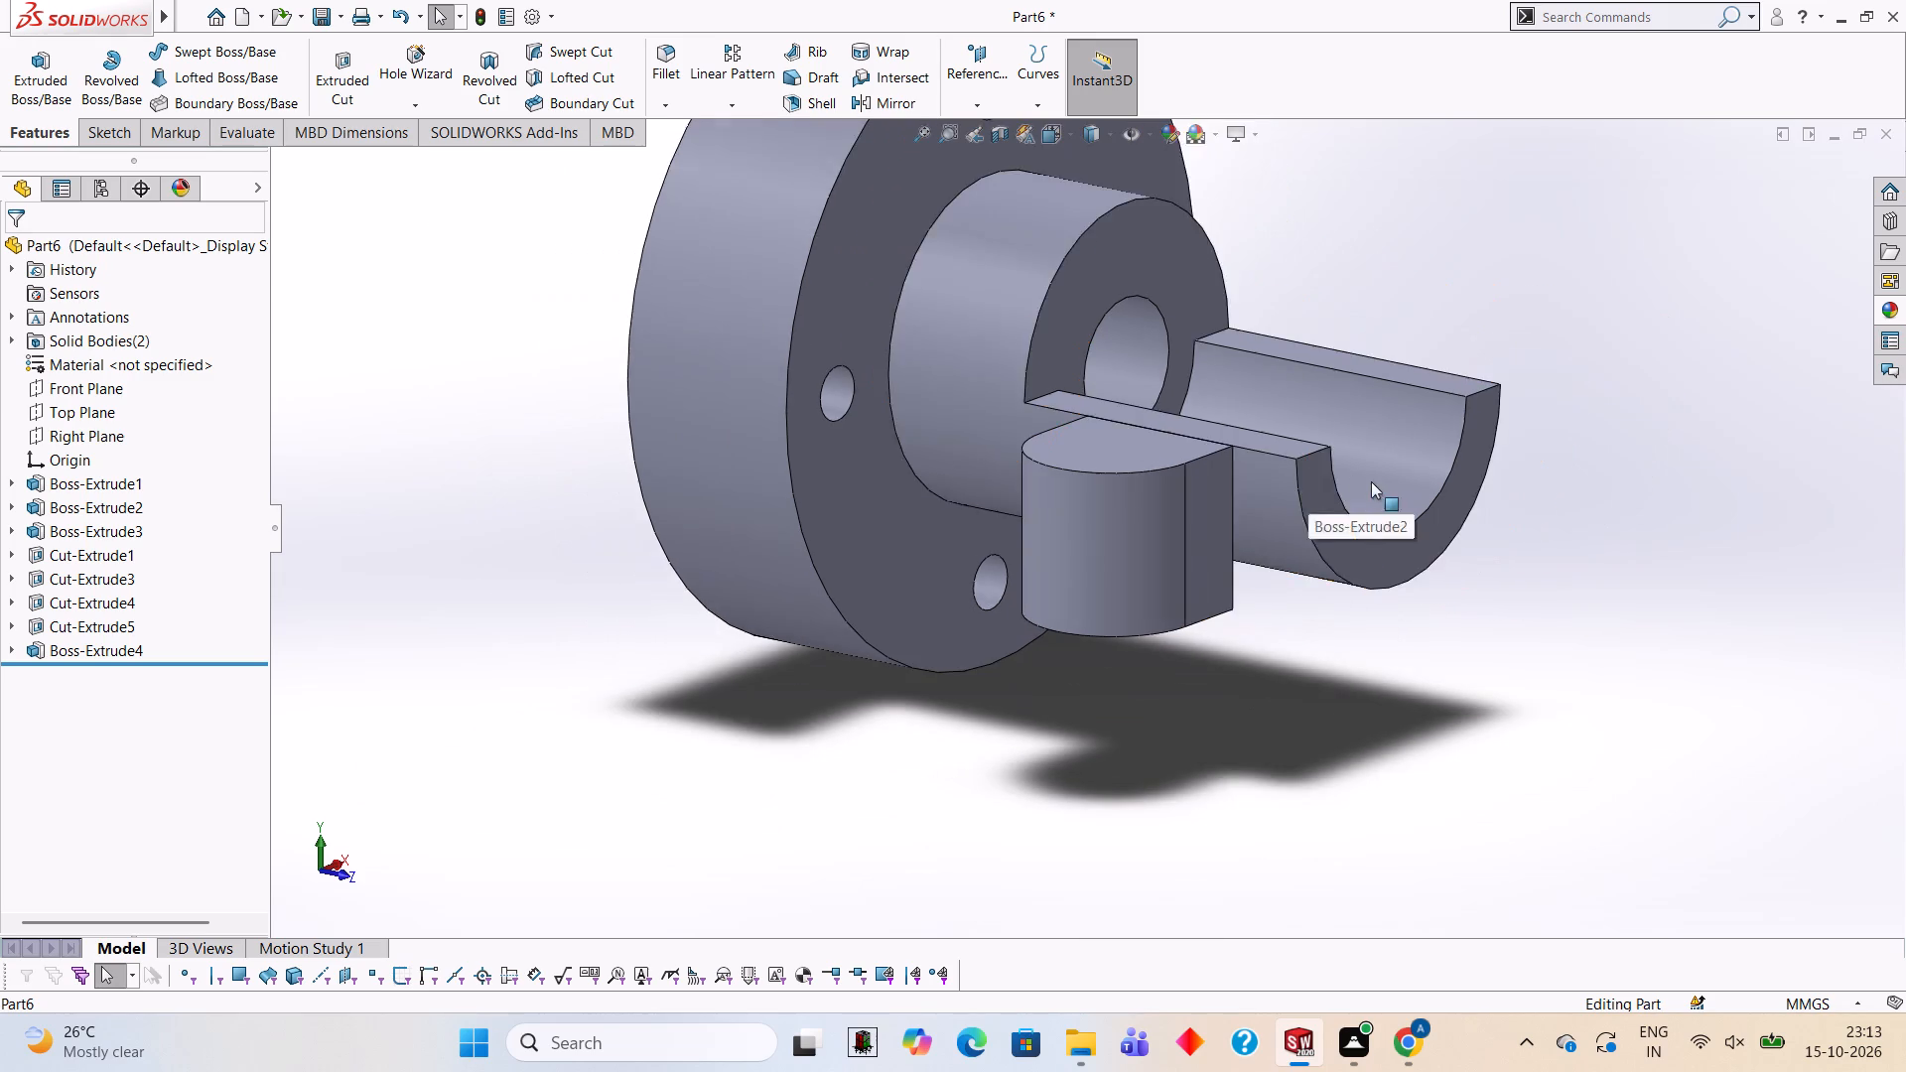
{"action": "middle_click_drag", "start_coordinate": [1350, 479], "coordinate": [1331, 479]}
{"action": "middle_click_drag", "start_coordinate": [1374, 458], "coordinate": [1267, 494]}
{"action": "scroll", "coordinate": [1157, 405], "scroll_direction": "up", "scroll_amount": 1}
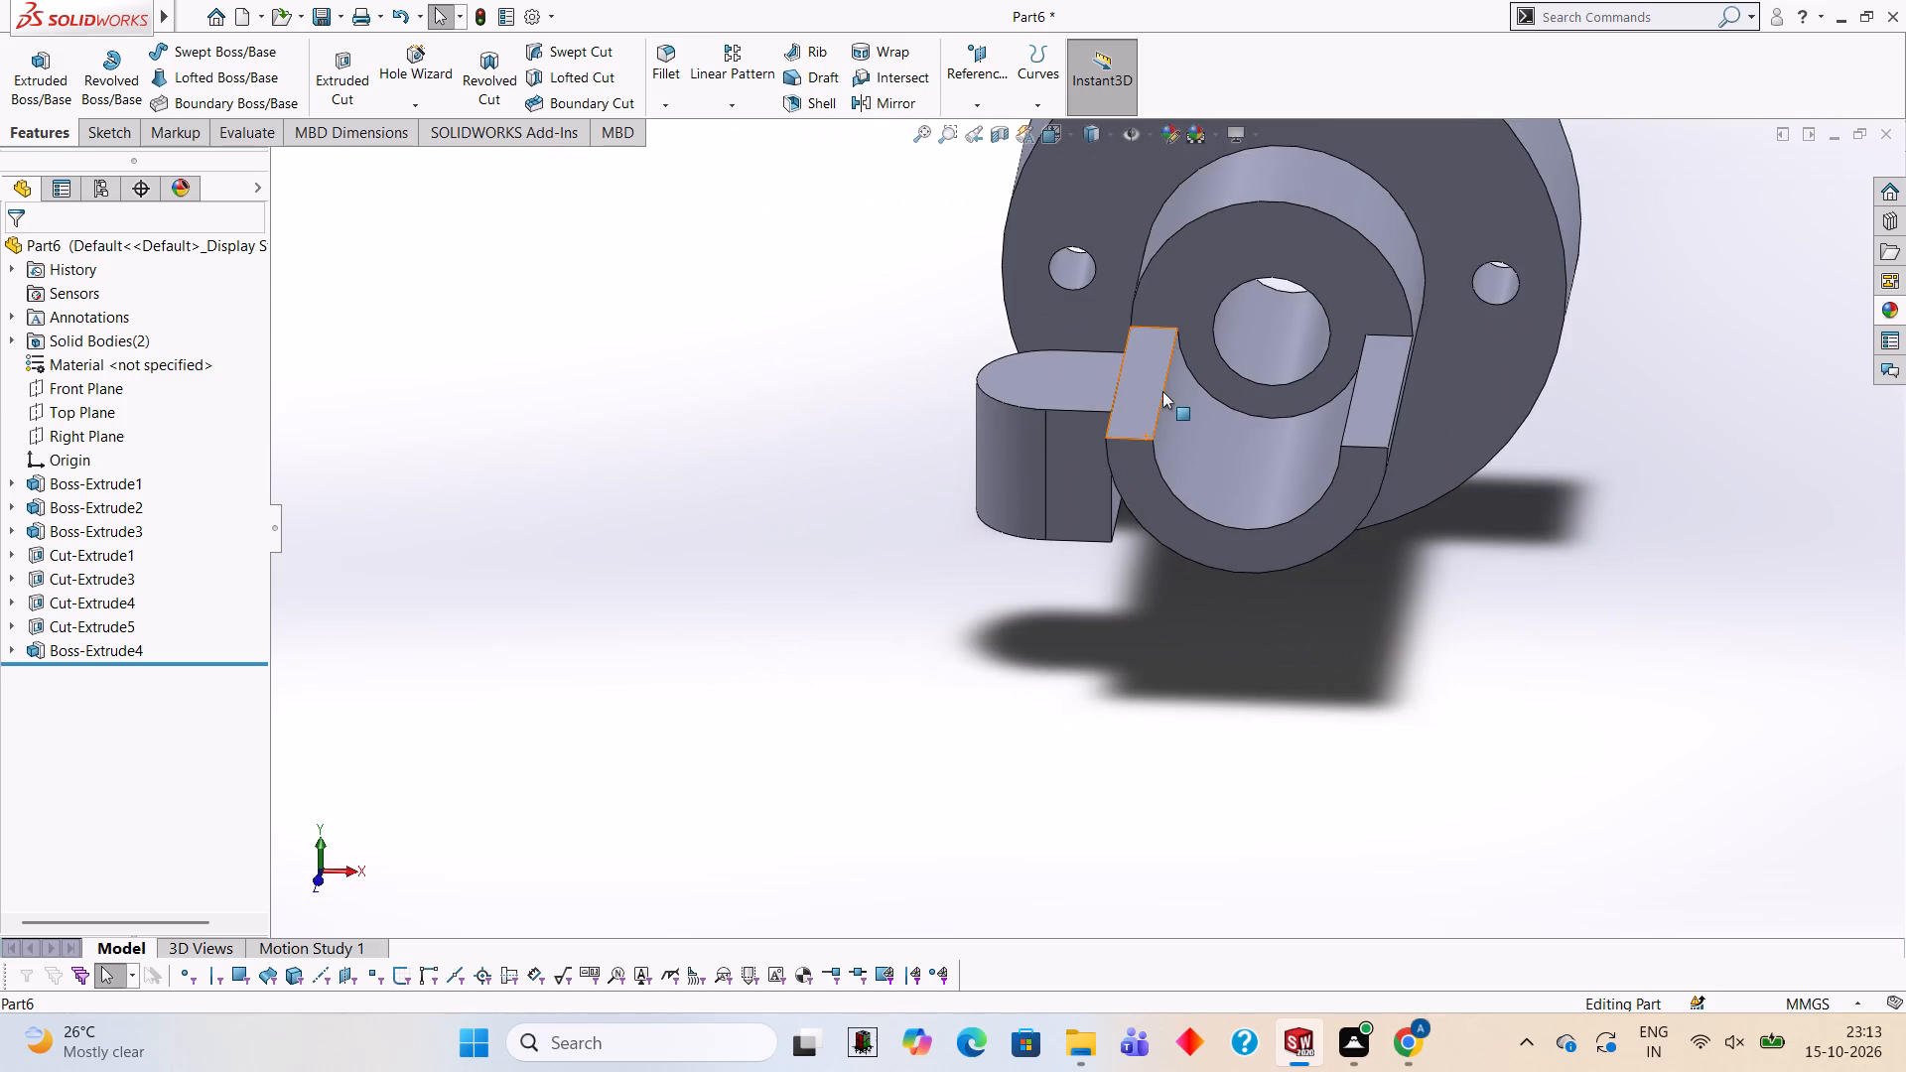
{"action": "middle_click_drag", "start_coordinate": [1179, 453], "coordinate": [1134, 749]}
{"action": "scroll", "coordinate": [1093, 367], "scroll_direction": "down", "scroll_amount": 4}
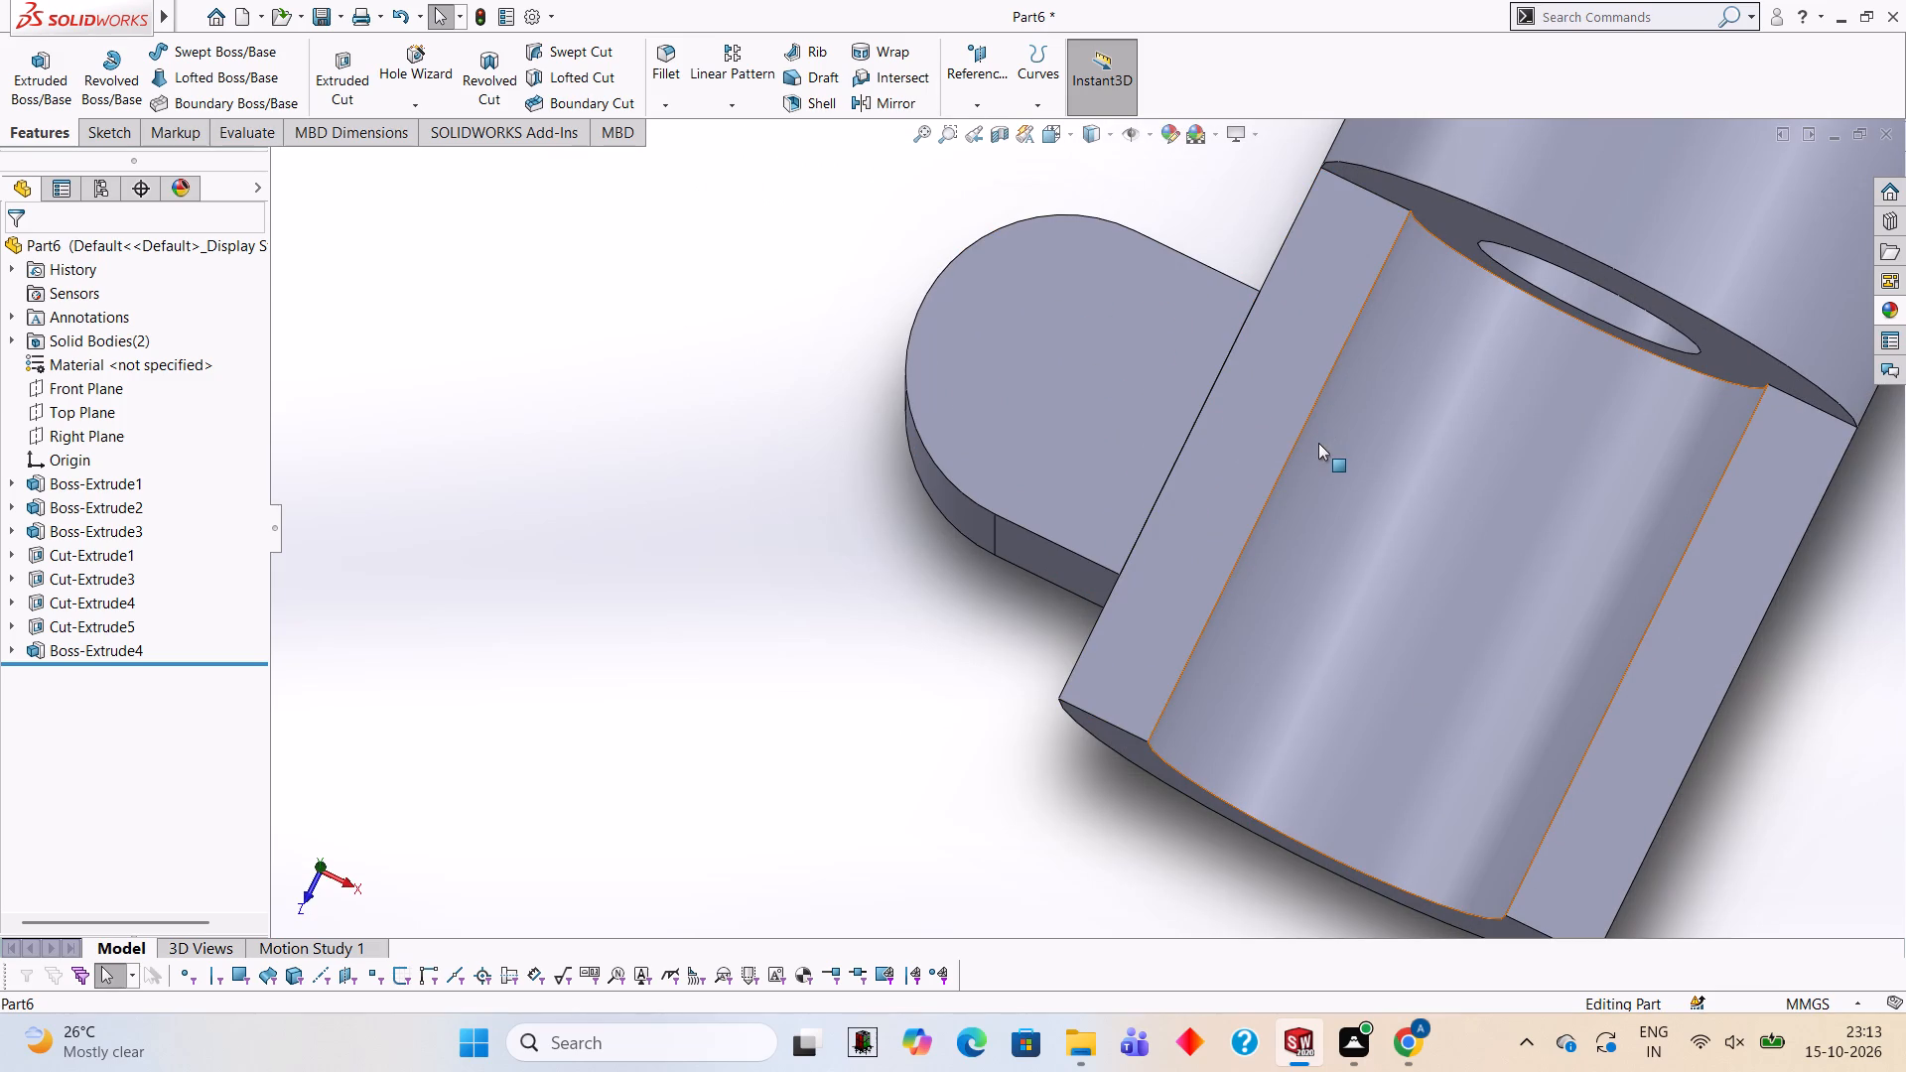
{"action": "scroll", "coordinate": [1268, 452], "scroll_direction": "down", "scroll_amount": 2}
{"action": "middle_click_drag", "start_coordinate": [1286, 437], "coordinate": [1405, 547]}
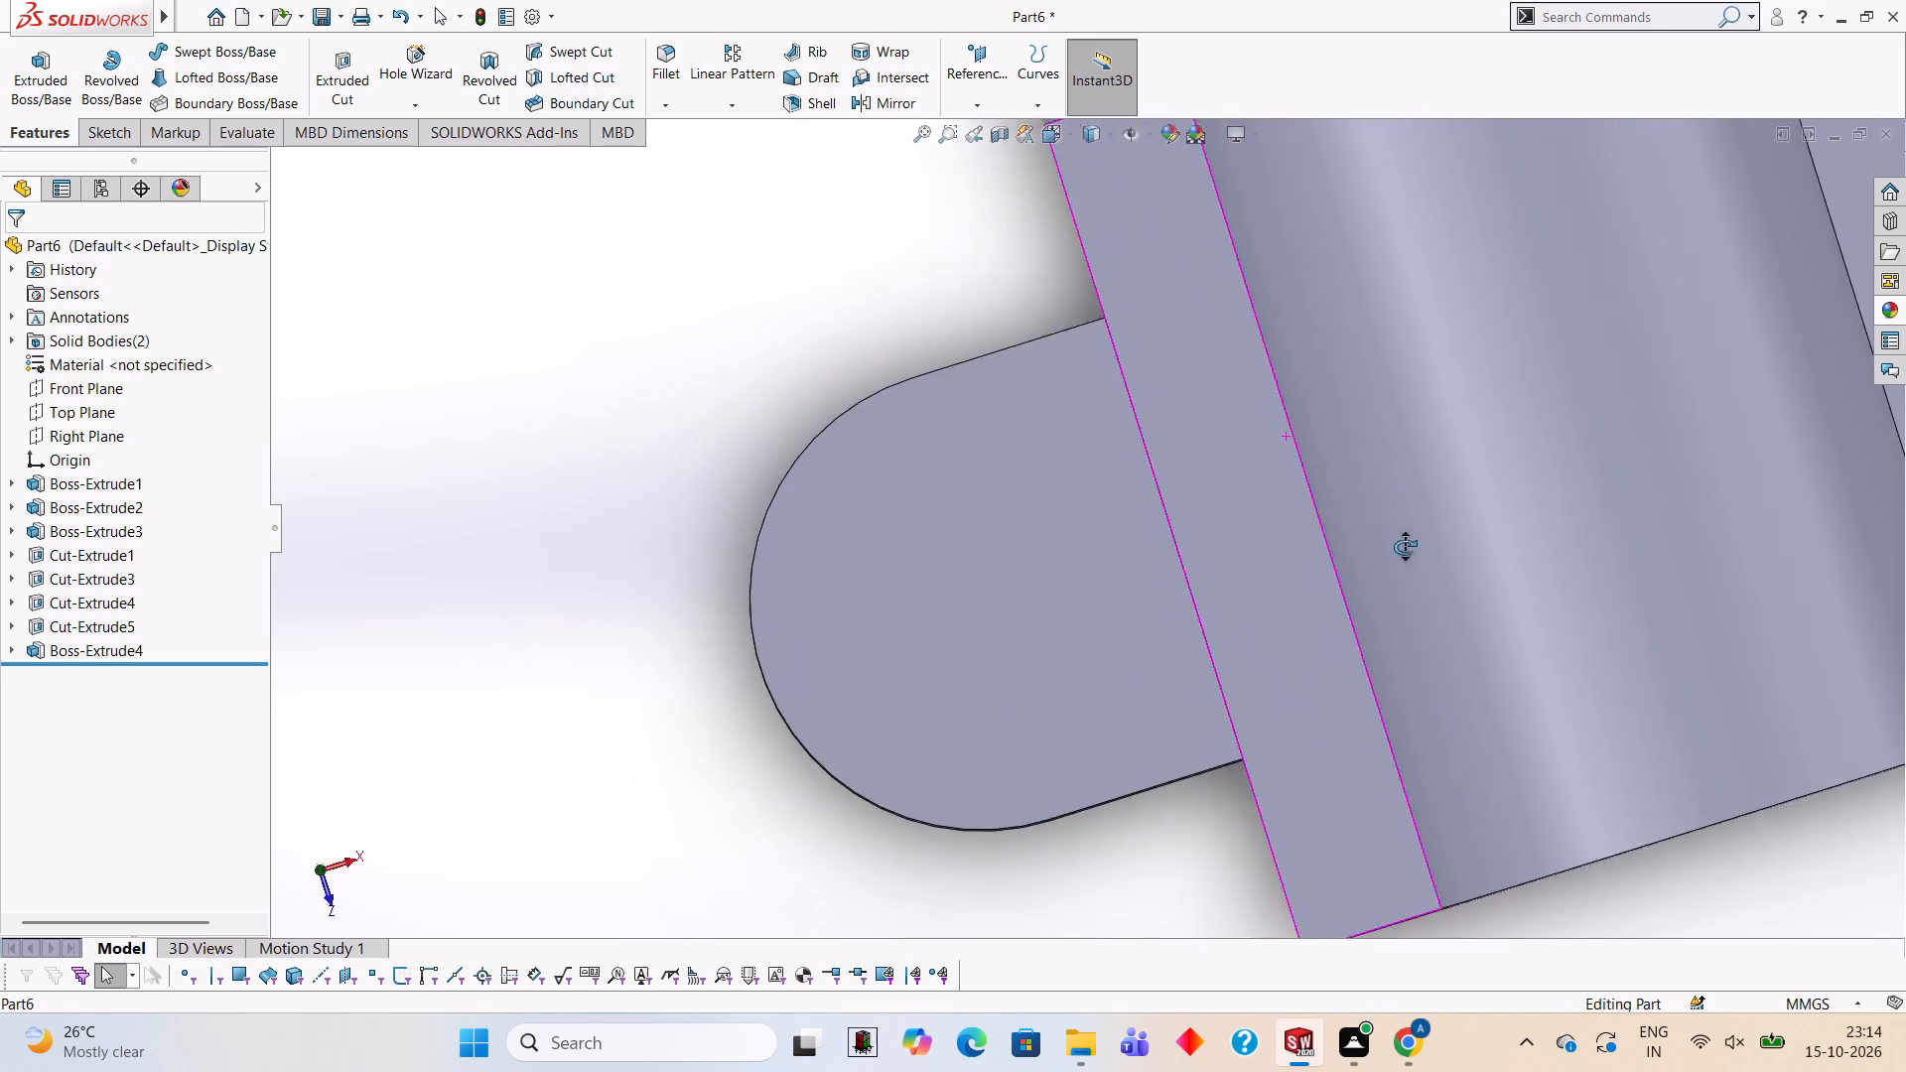
{"action": "middle_click_drag", "start_coordinate": [1405, 547], "coordinate": [1333, 313]}
{"action": "middle_click_drag", "start_coordinate": [1222, 601], "coordinate": [1231, 441]}
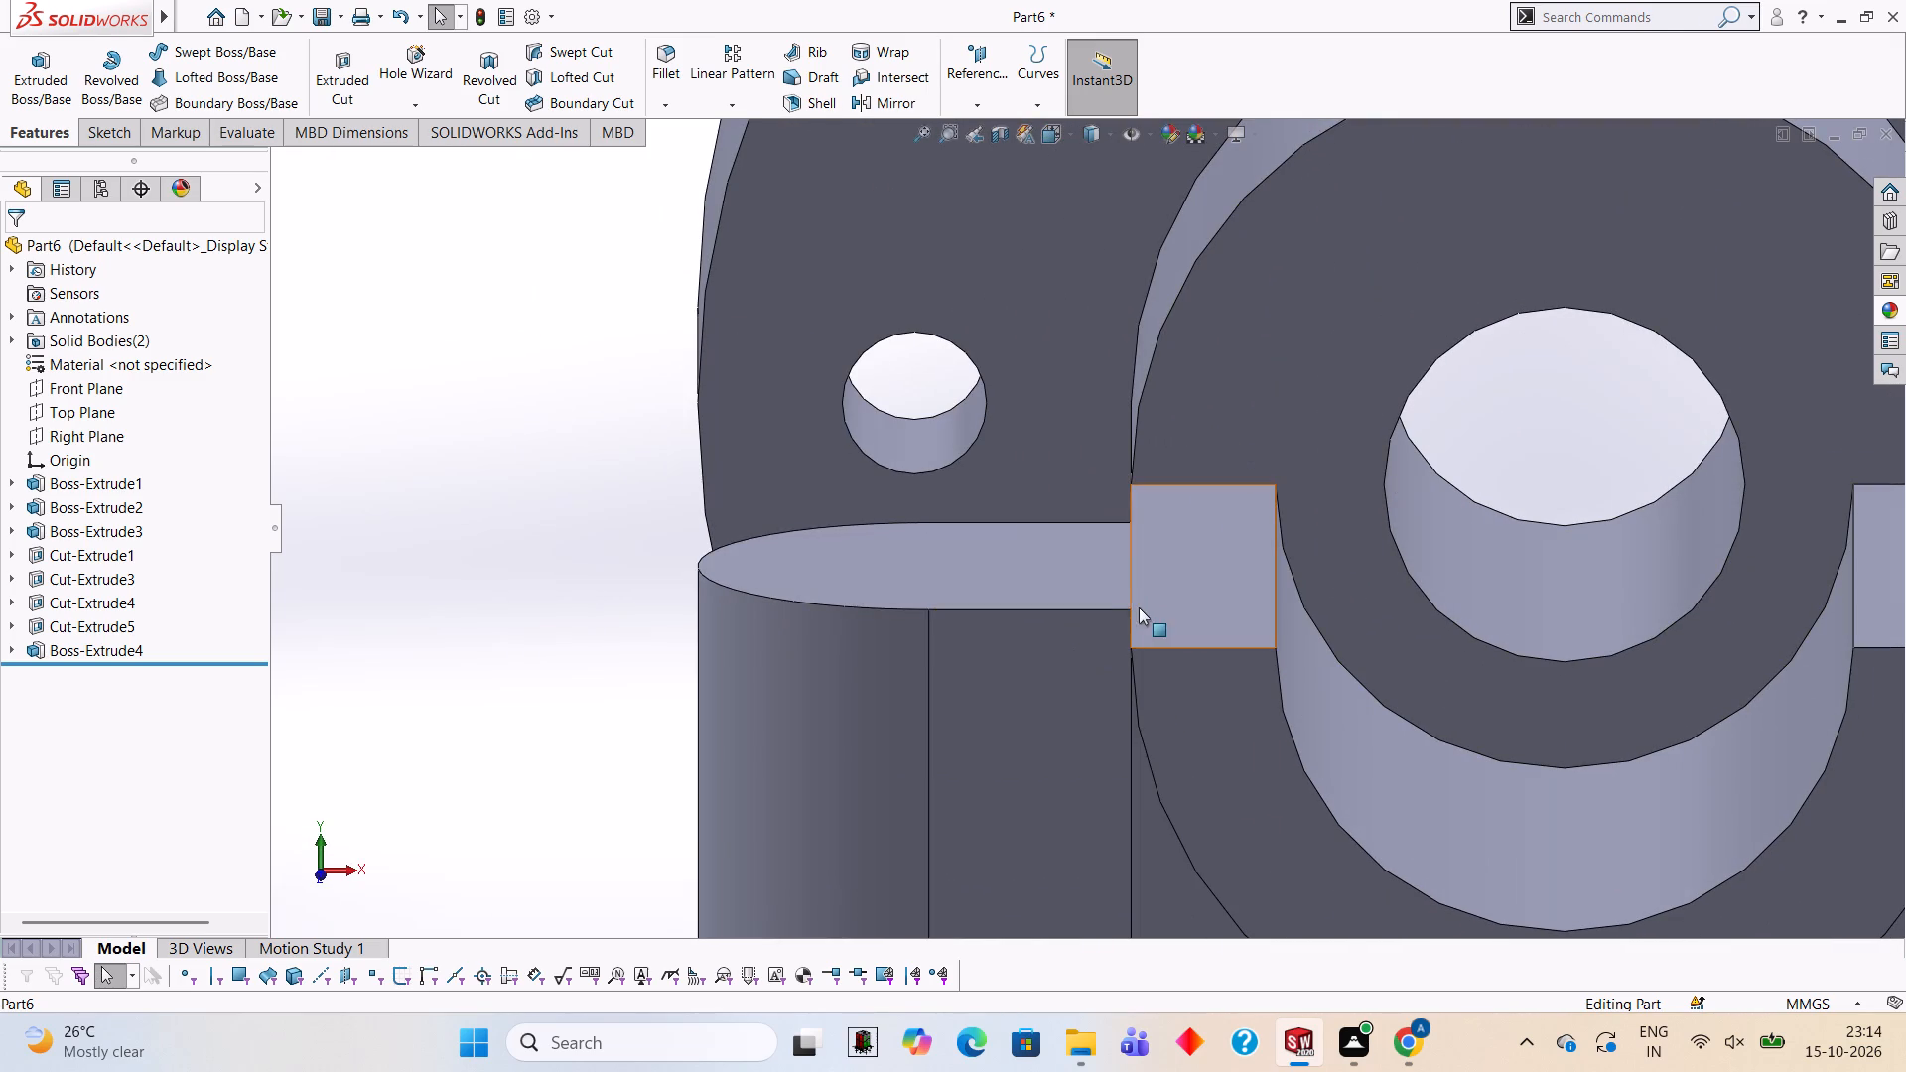
{"action": "middle_click_drag", "start_coordinate": [1250, 525], "coordinate": [1221, 824]}
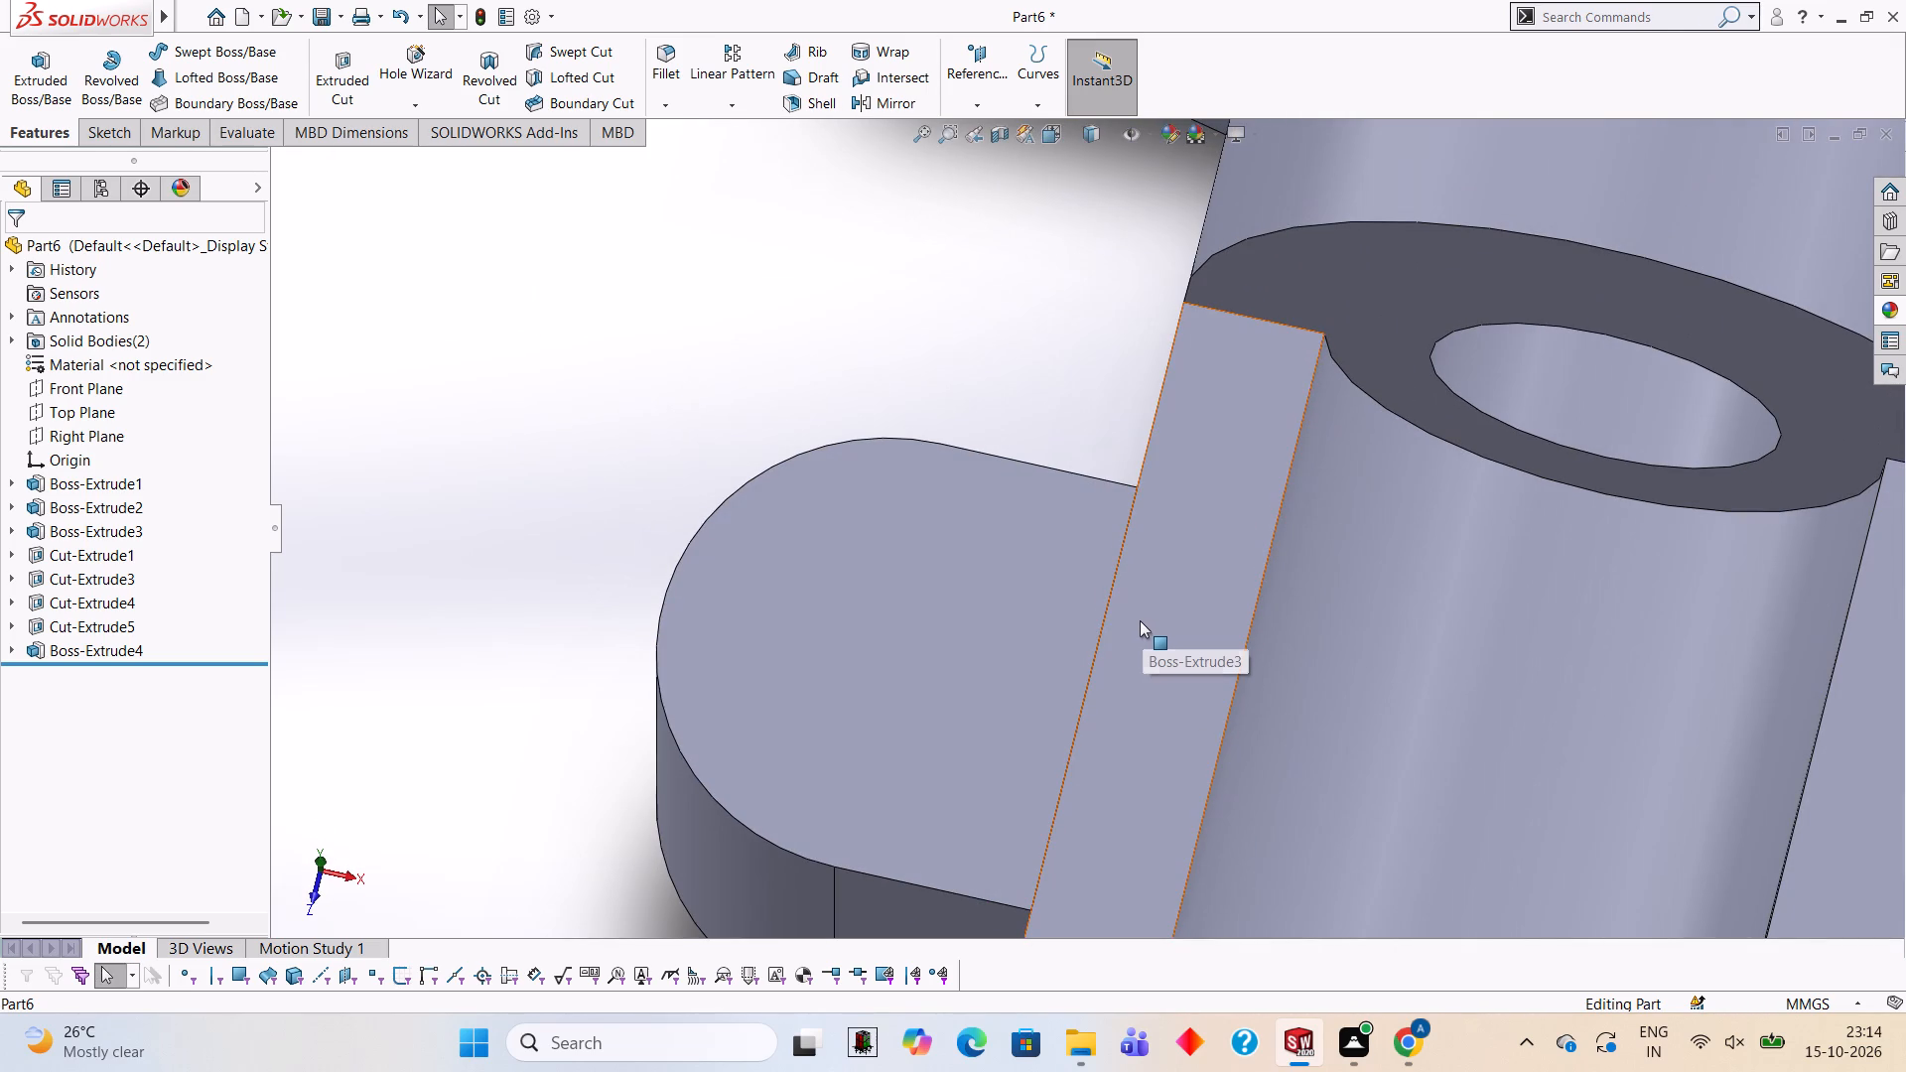
{"action": "scroll", "coordinate": [1445, 656], "scroll_direction": "up", "scroll_amount": 2}
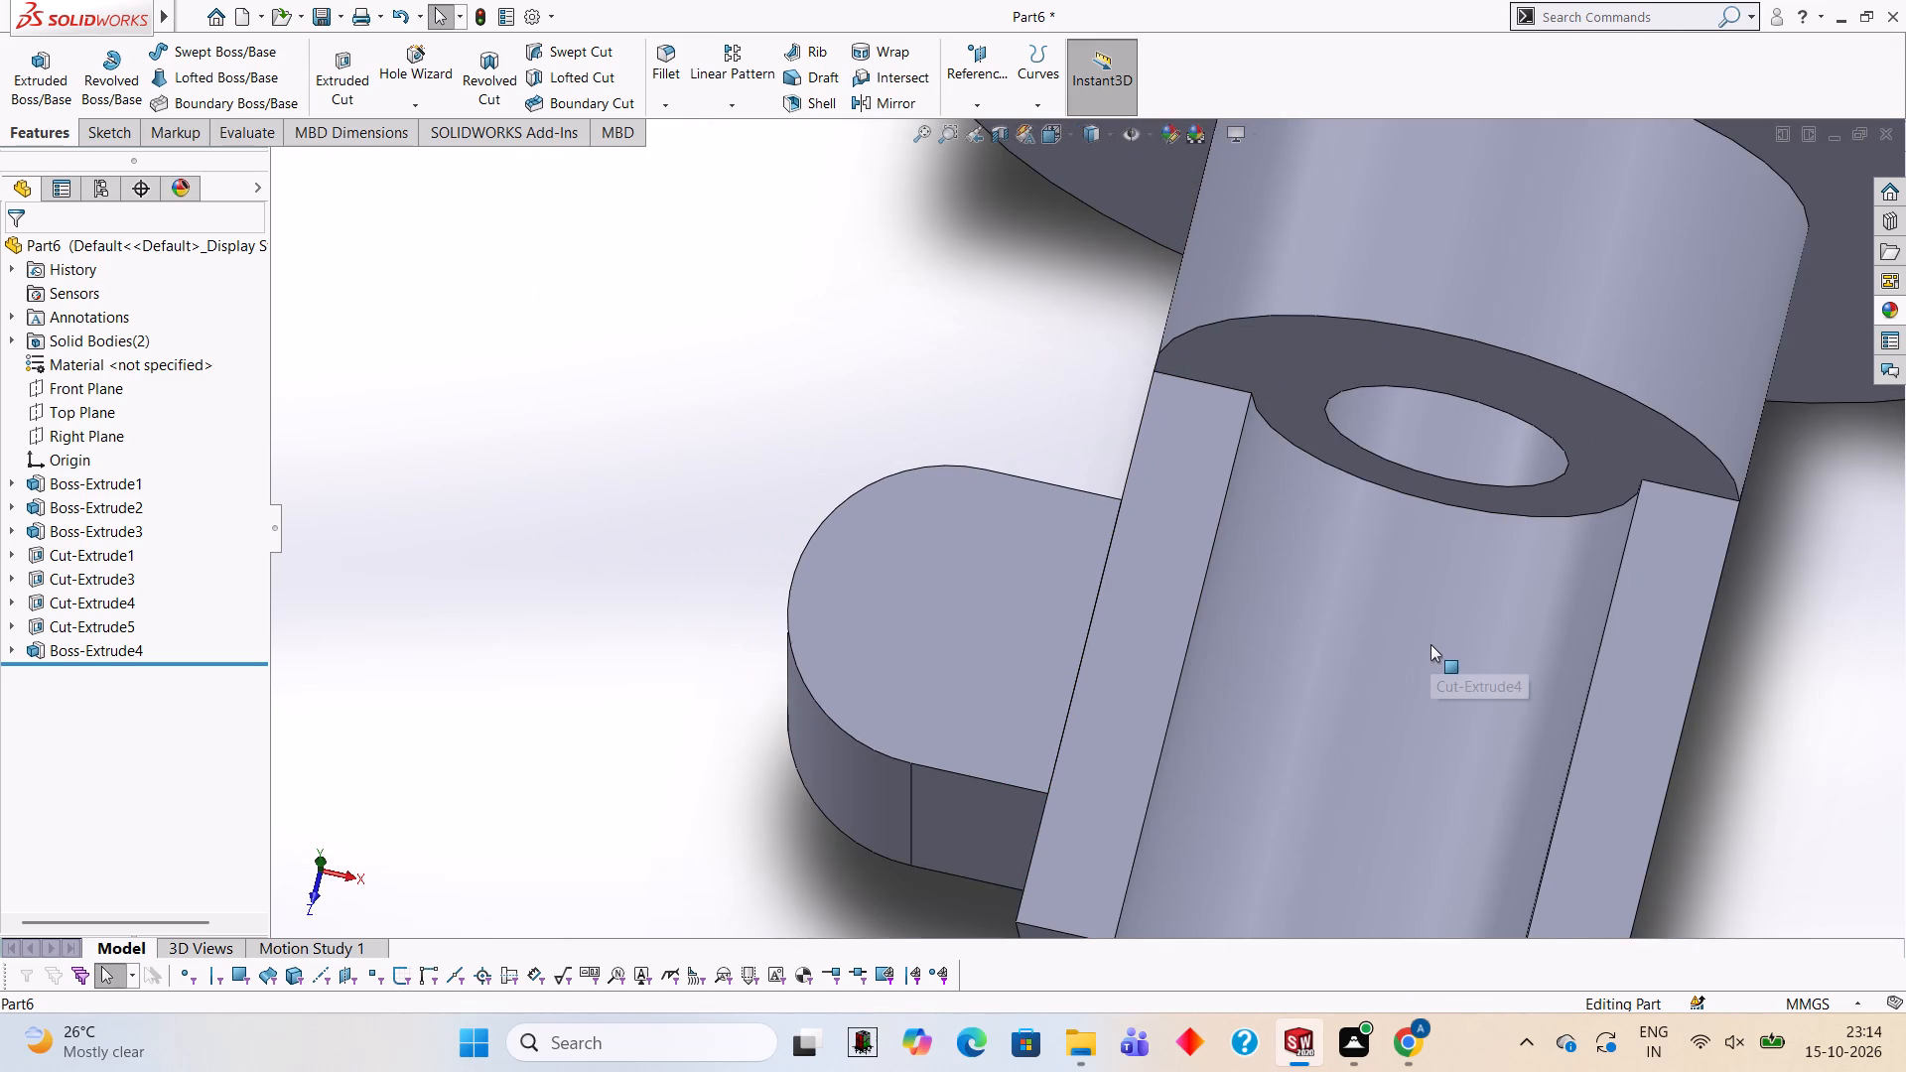
{"action": "scroll", "coordinate": [1429, 655], "scroll_direction": "up", "scroll_amount": 2}
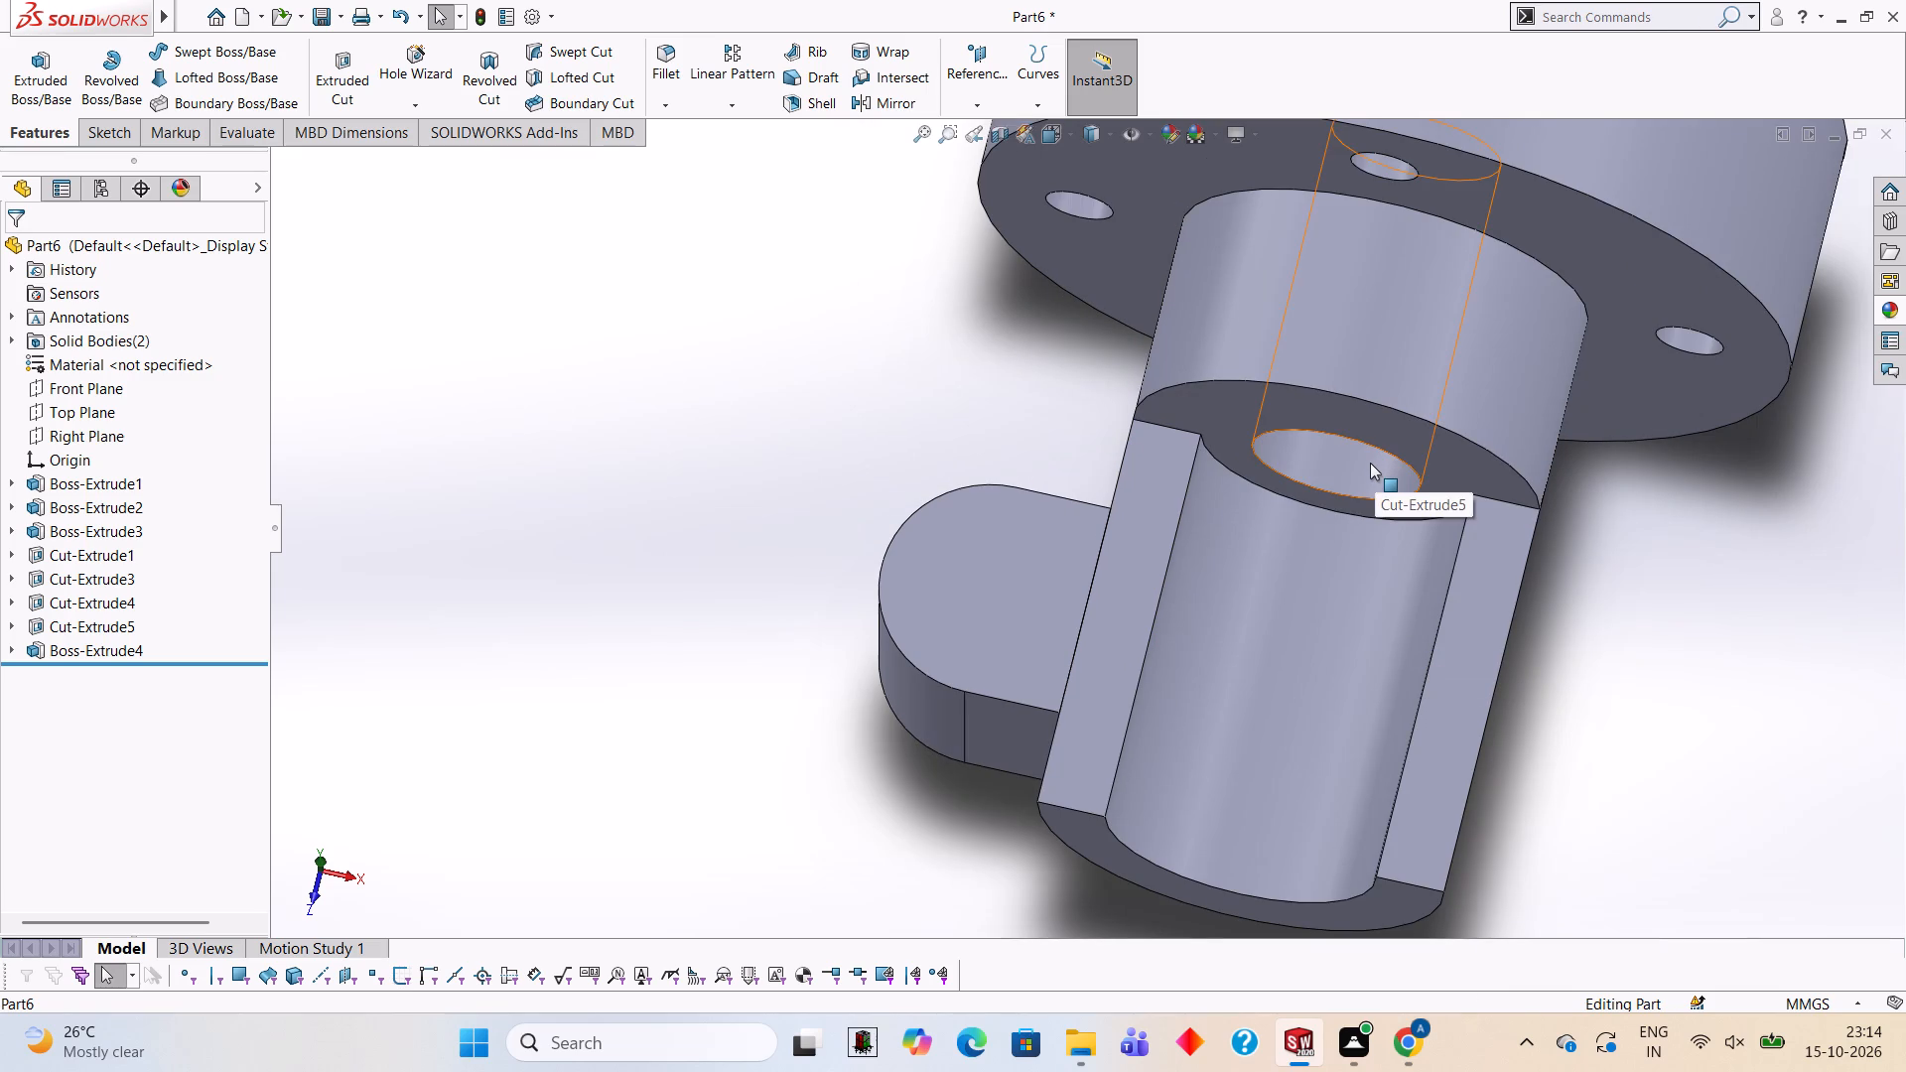
{"action": "scroll", "coordinate": [1322, 518], "scroll_direction": "down", "scroll_amount": 1}
{"action": "scroll", "coordinate": [1352, 574], "scroll_direction": "up", "scroll_amount": 2}
{"action": "scroll", "coordinate": [1348, 606], "scroll_direction": "down", "scroll_amount": 1}
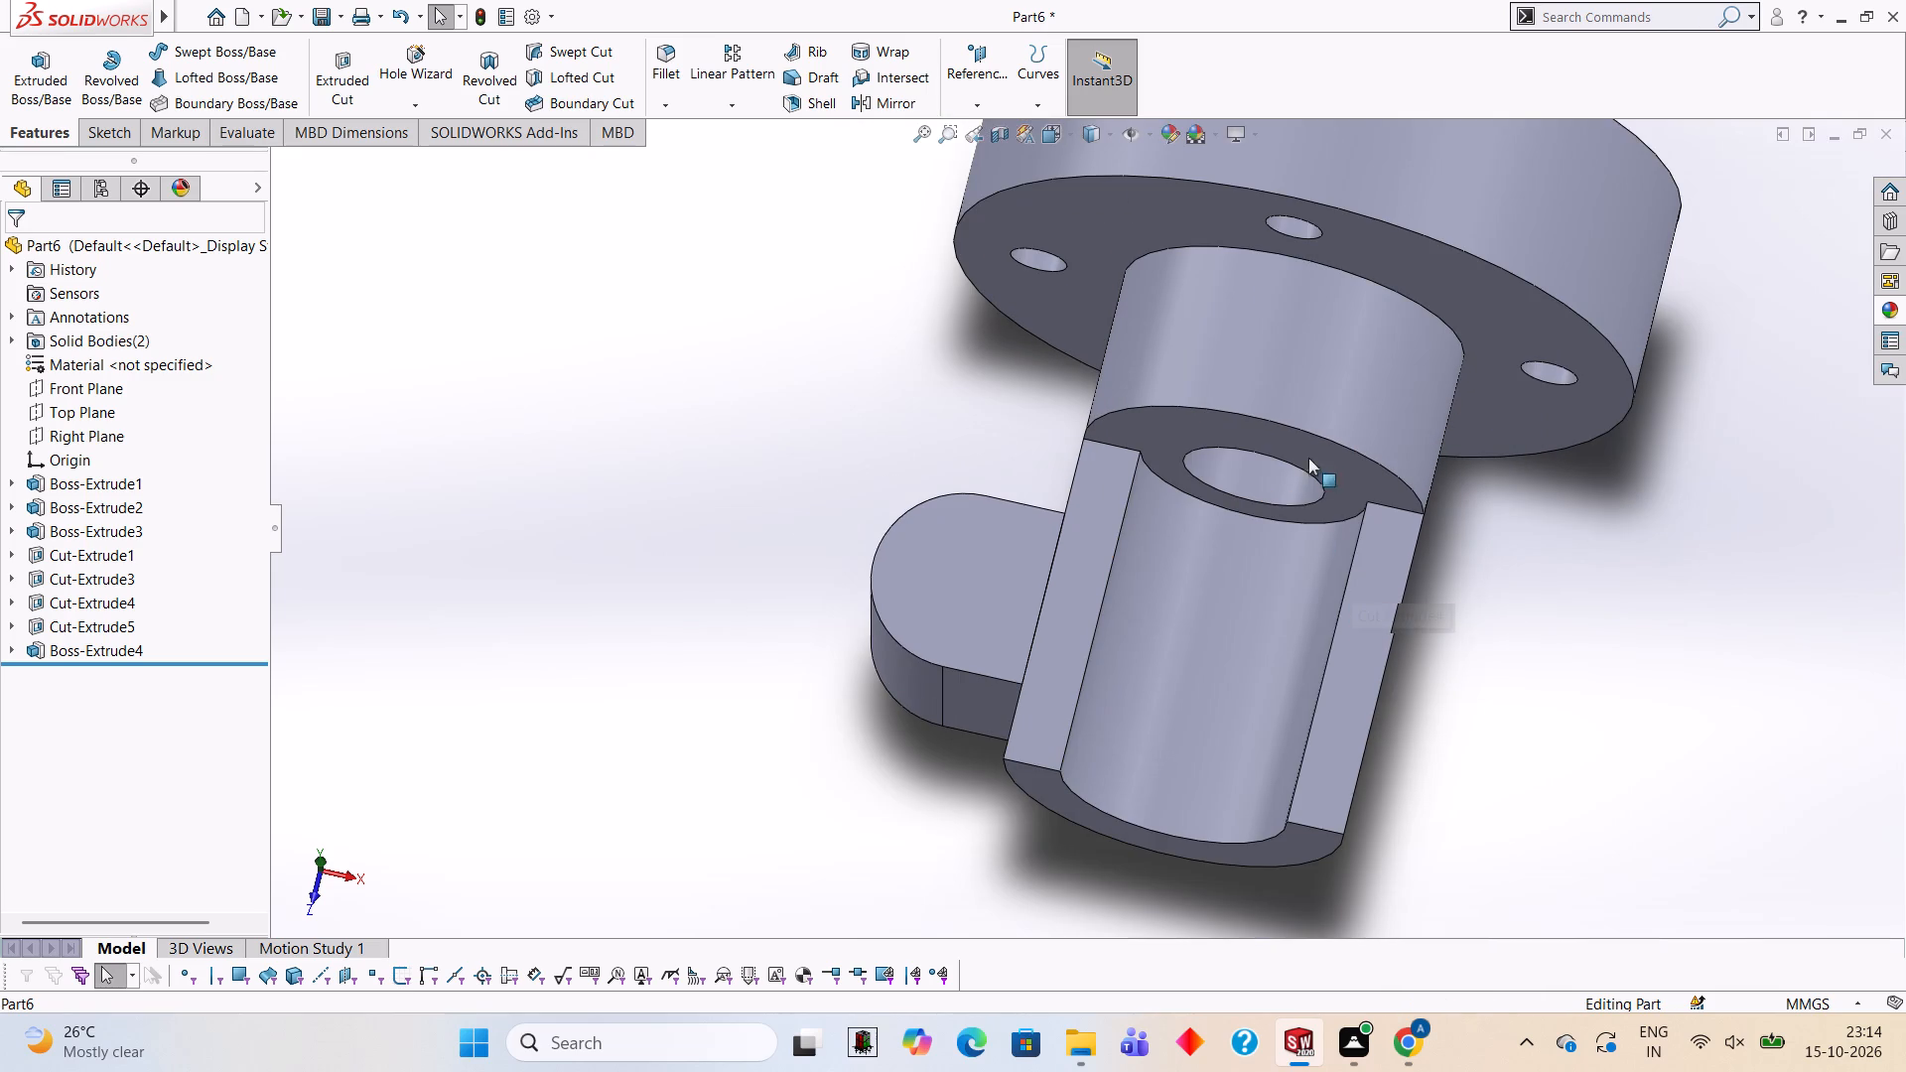
{"action": "scroll", "coordinate": [1261, 379], "scroll_direction": "up", "scroll_amount": 3}
Start a sketch on the half-round extension's flat rim face on the side opposite the existing lug.
{"action": "middle_click_drag", "start_coordinate": [1252, 485], "coordinate": [1096, 577]}
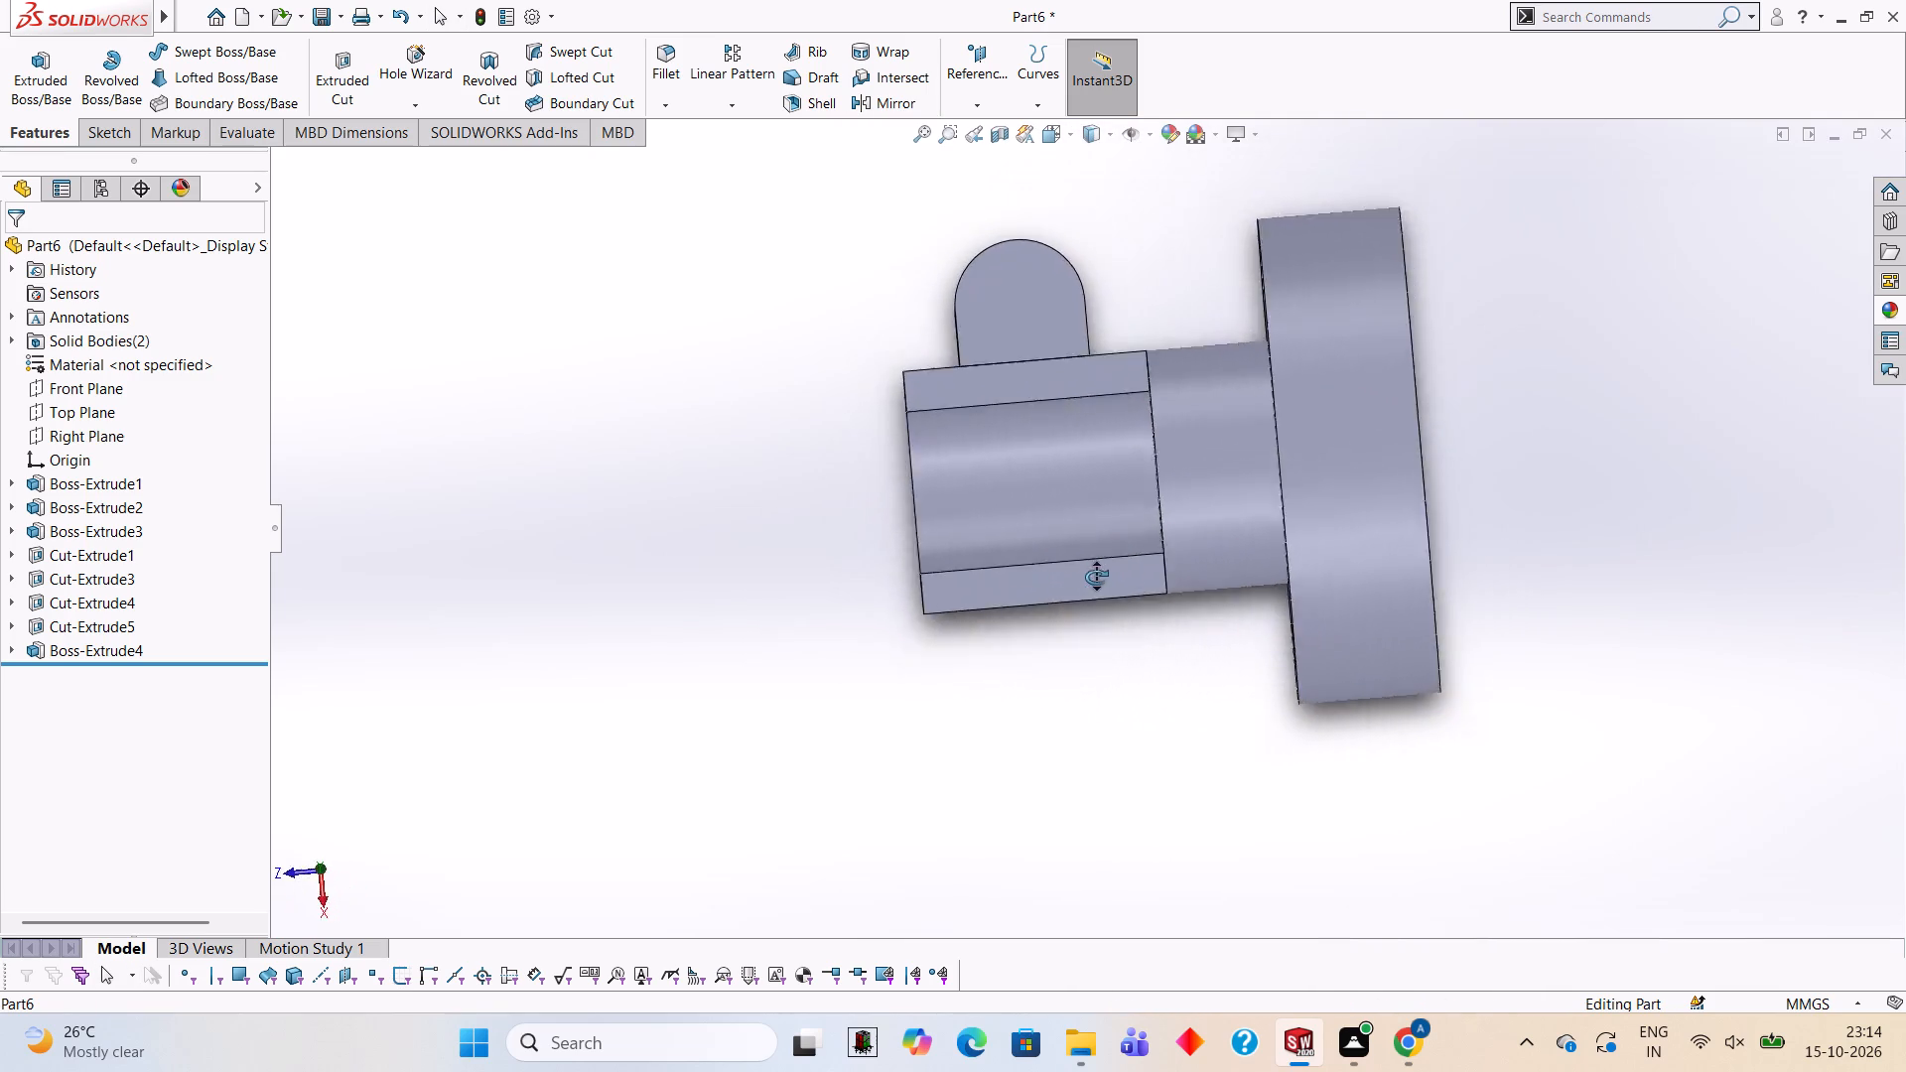
{"action": "middle_click_drag", "start_coordinate": [1096, 577], "coordinate": [1085, 587]}
{"action": "left_click", "coordinate": [1046, 574]}
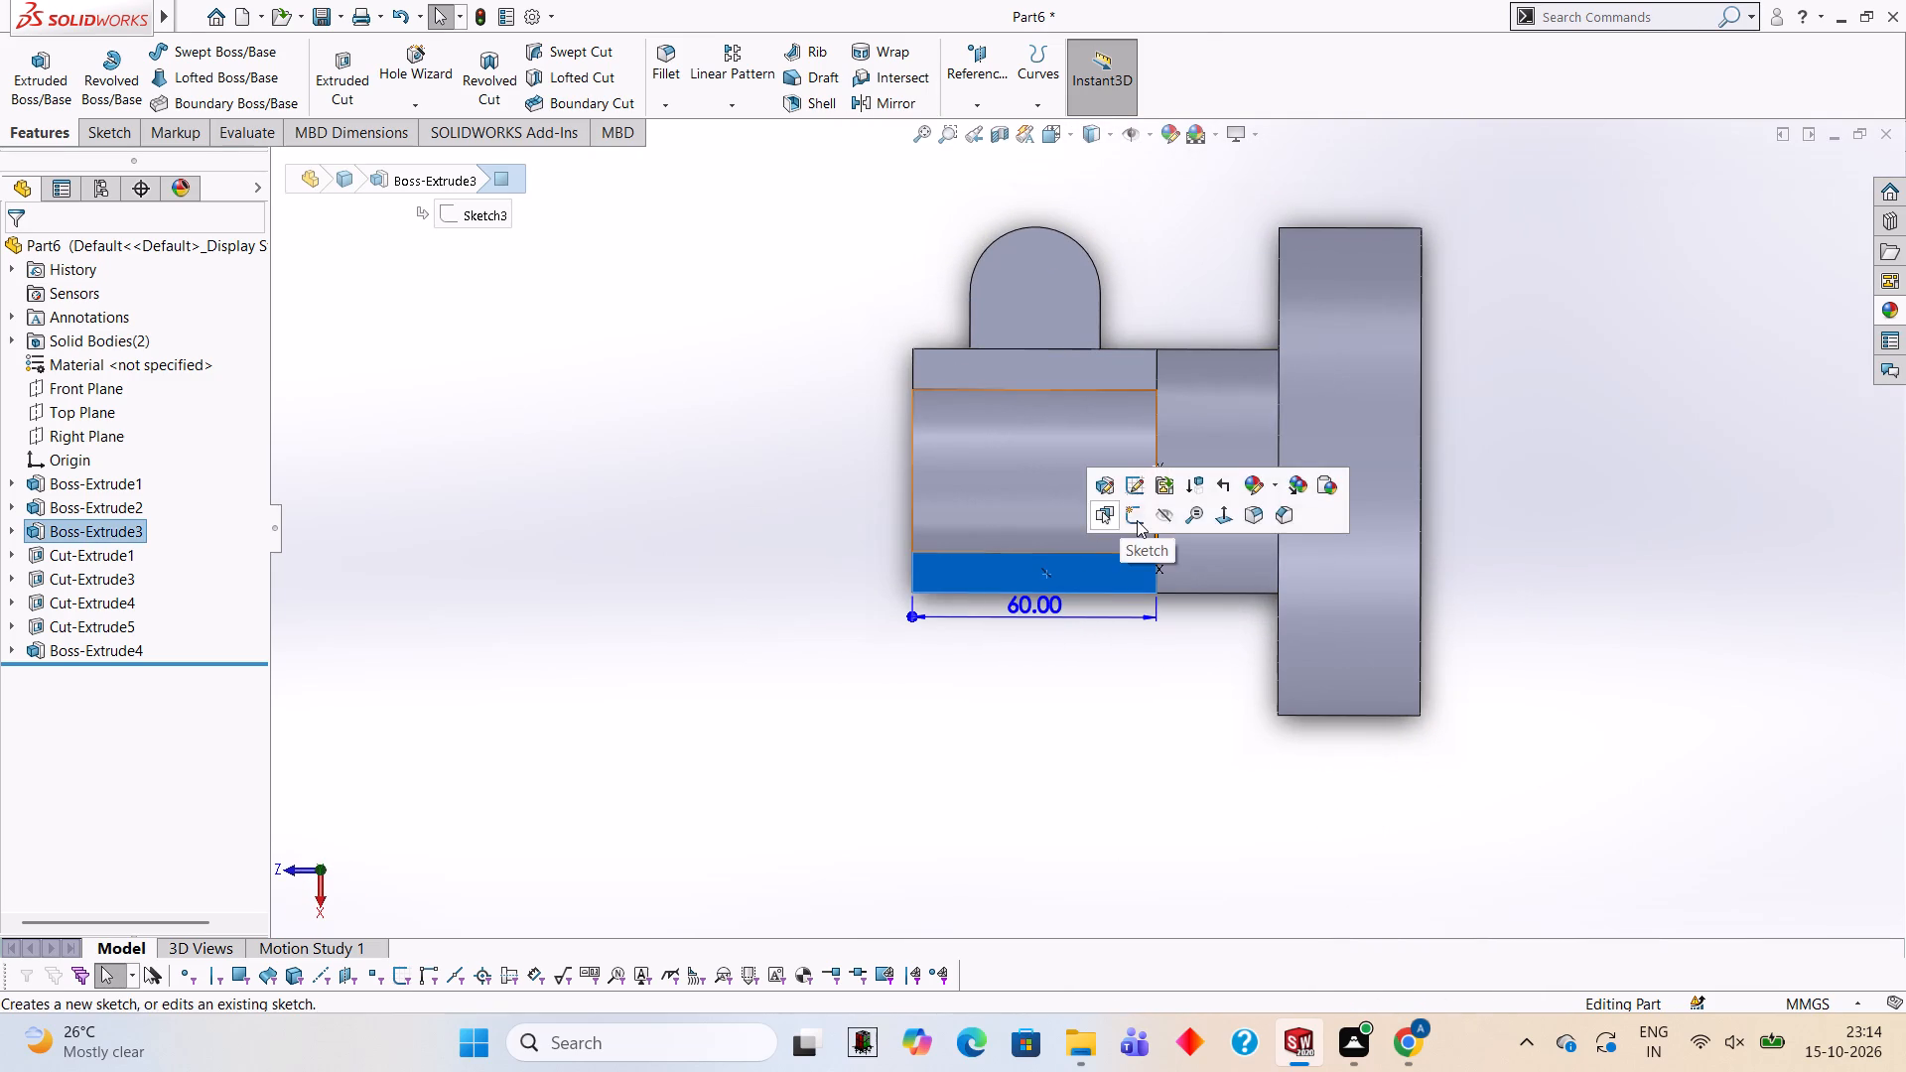
{"action": "left_click", "coordinate": [1137, 520]}
{"action": "key", "text": "ctrl+8"}
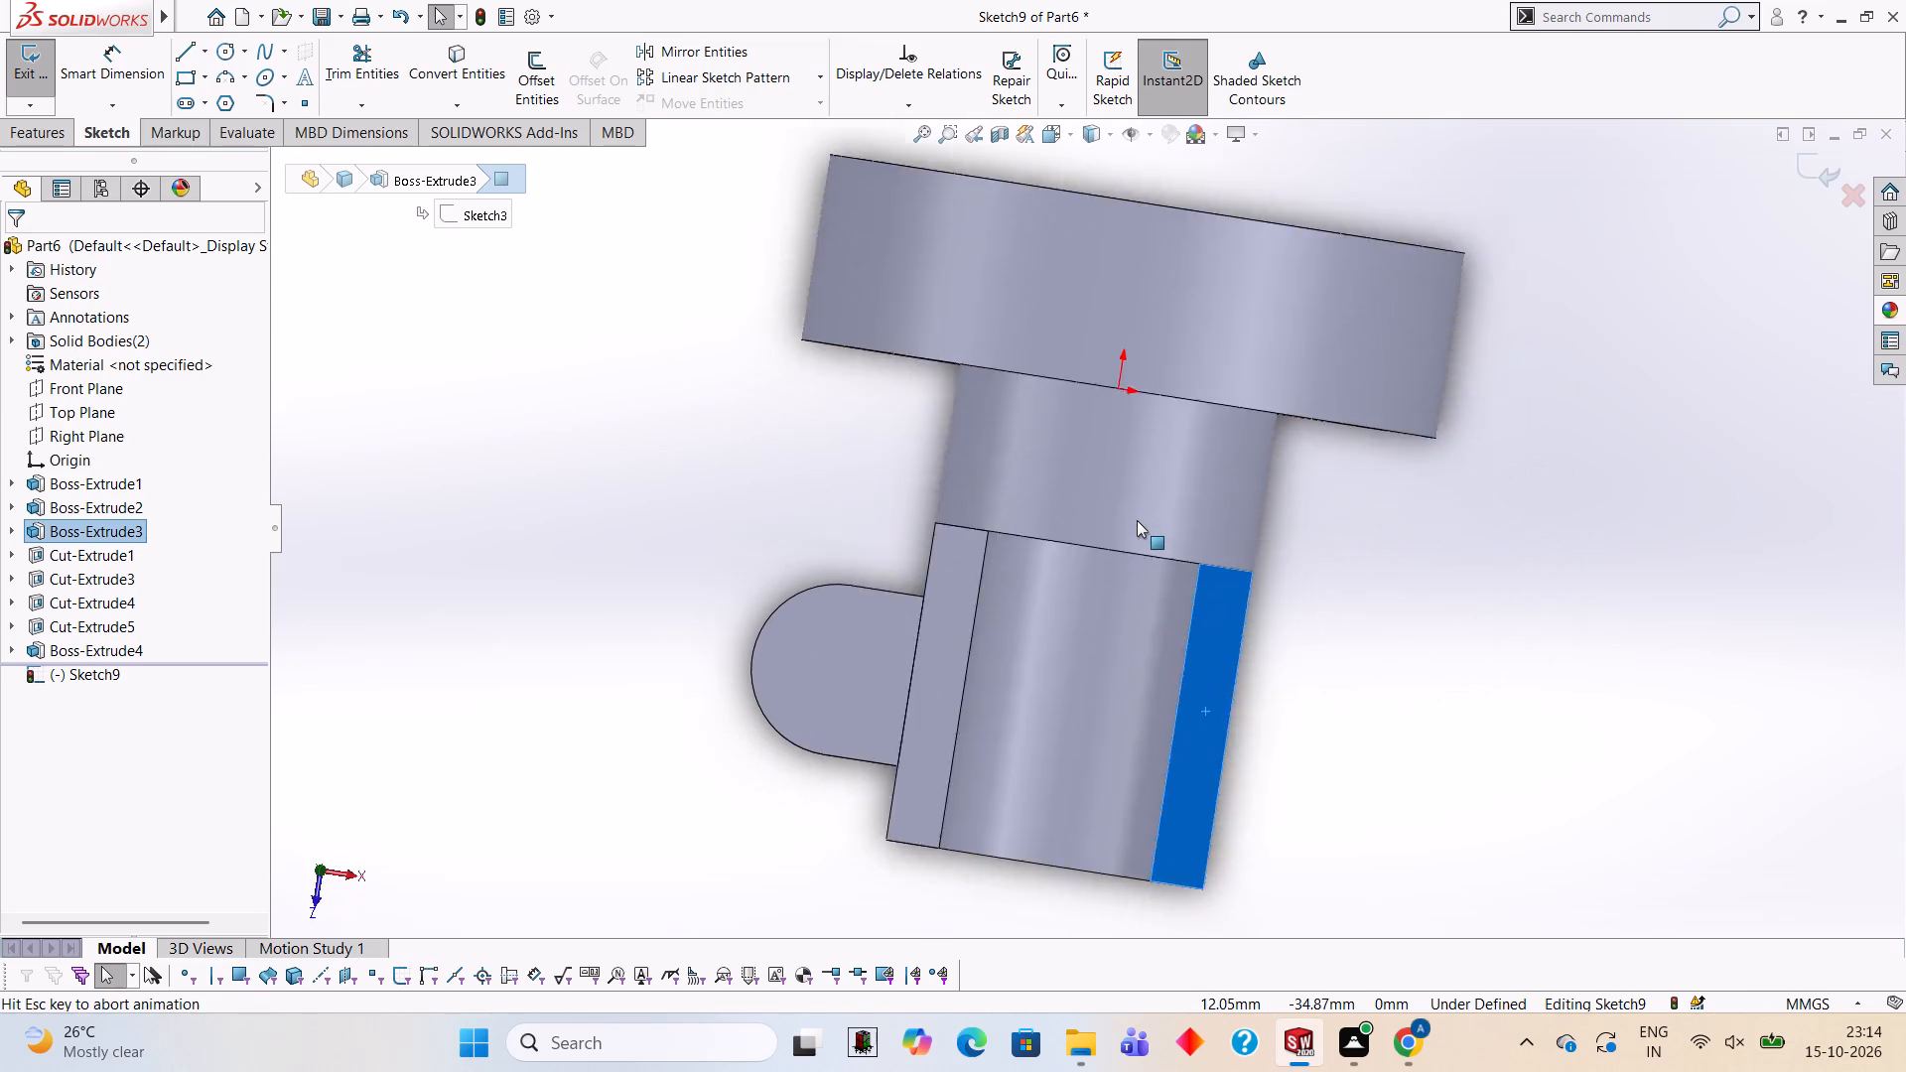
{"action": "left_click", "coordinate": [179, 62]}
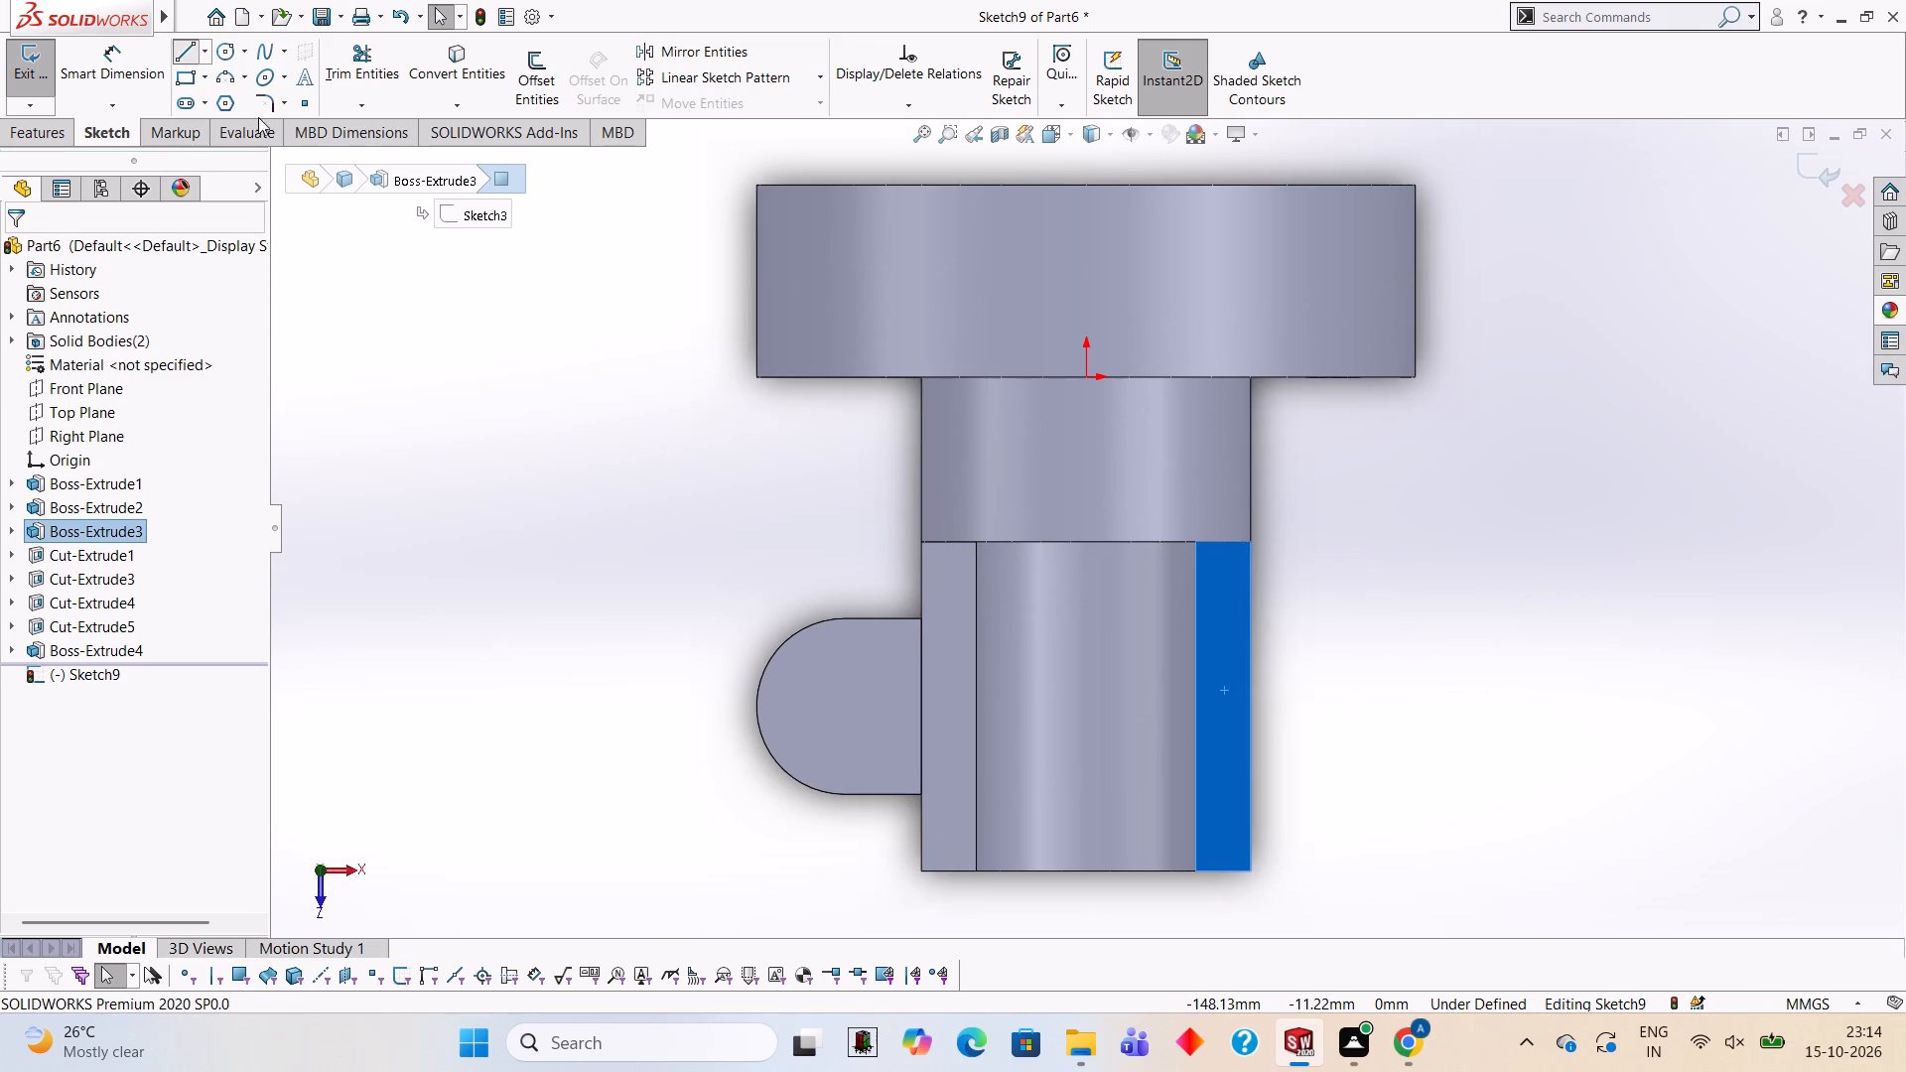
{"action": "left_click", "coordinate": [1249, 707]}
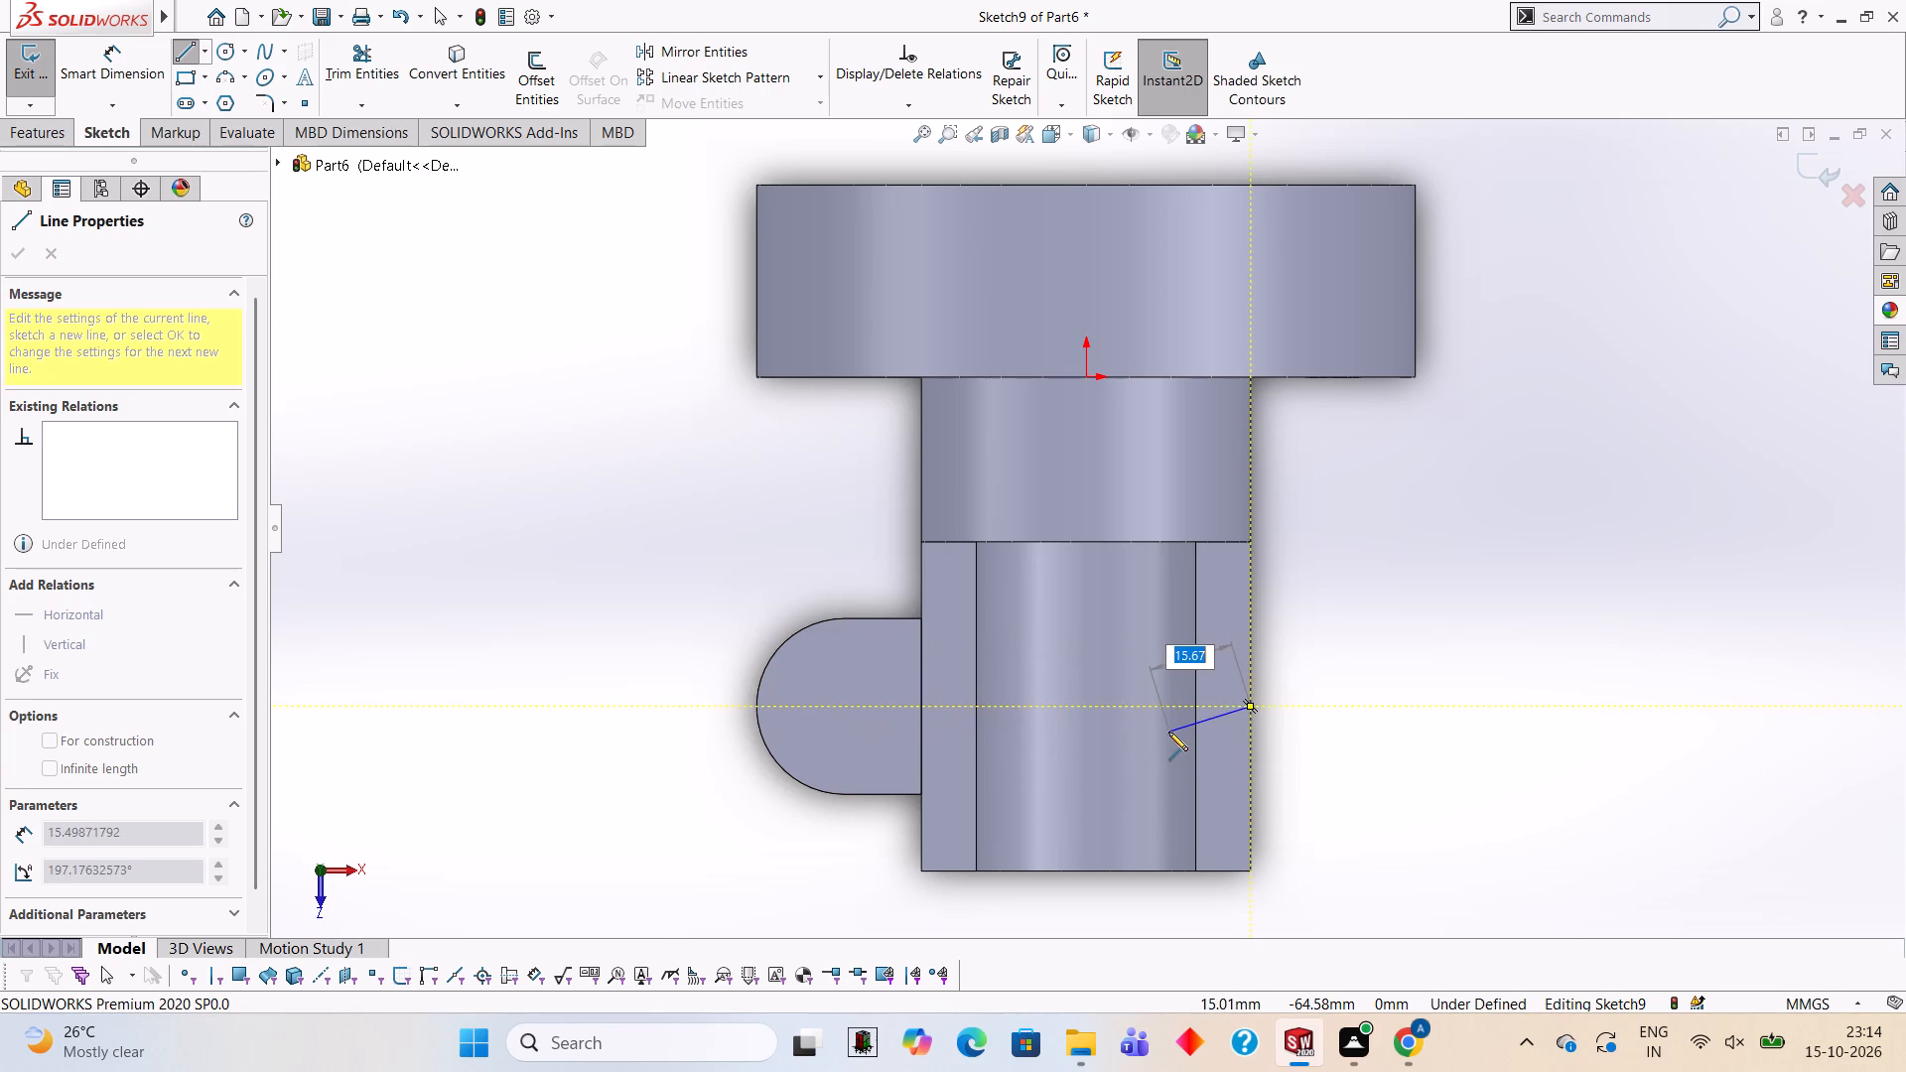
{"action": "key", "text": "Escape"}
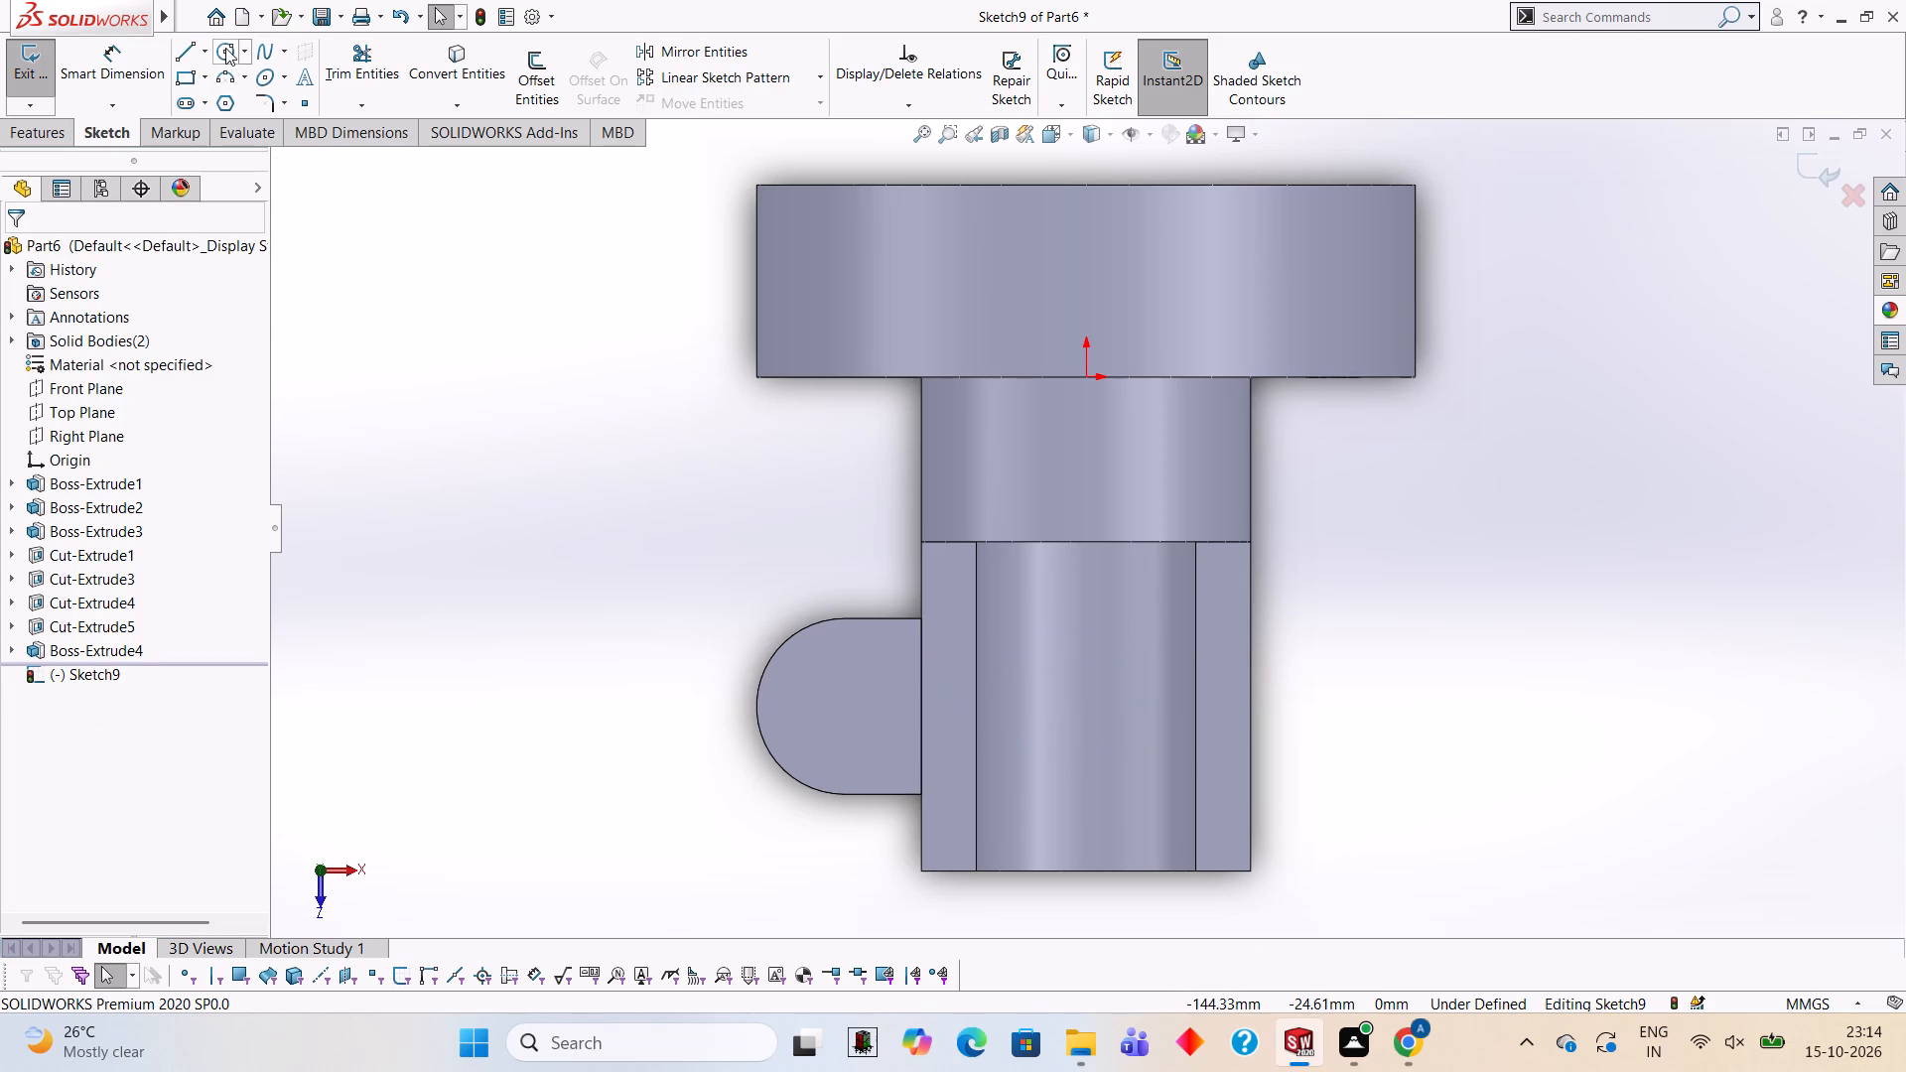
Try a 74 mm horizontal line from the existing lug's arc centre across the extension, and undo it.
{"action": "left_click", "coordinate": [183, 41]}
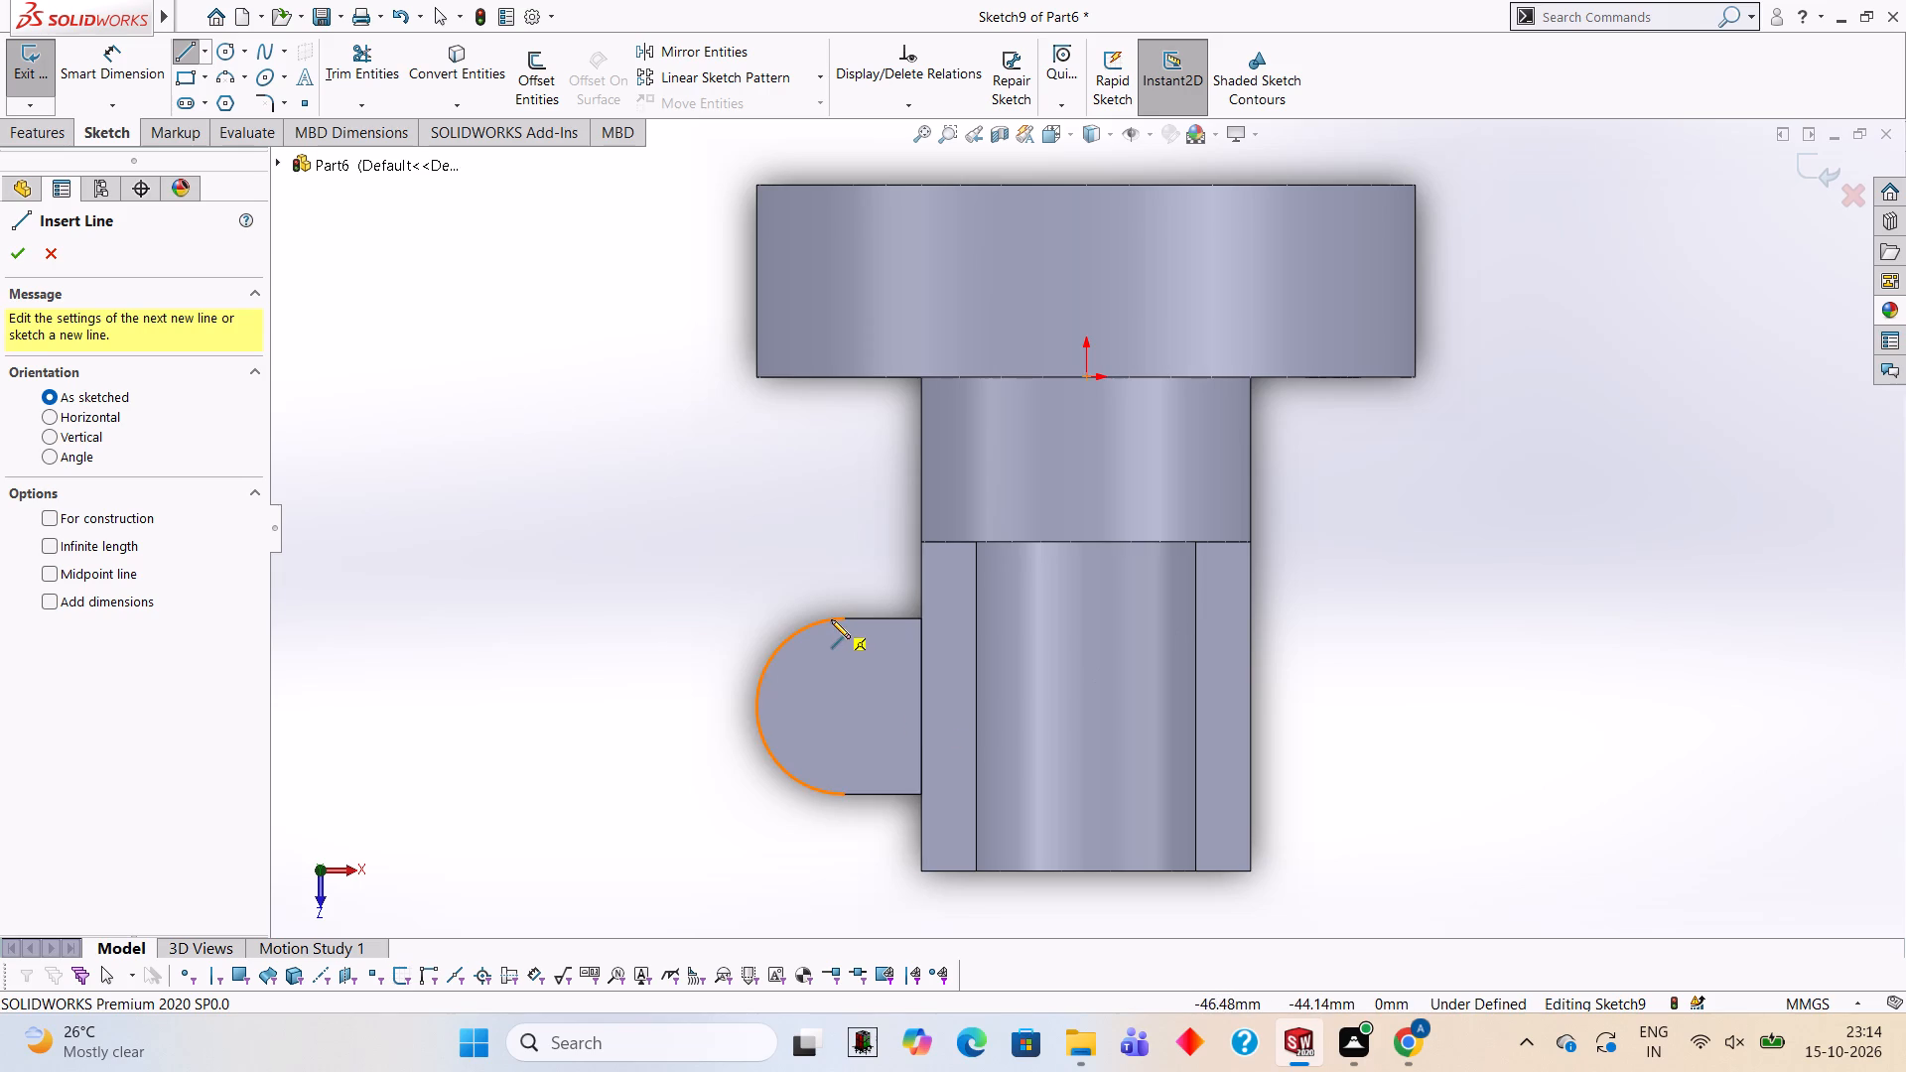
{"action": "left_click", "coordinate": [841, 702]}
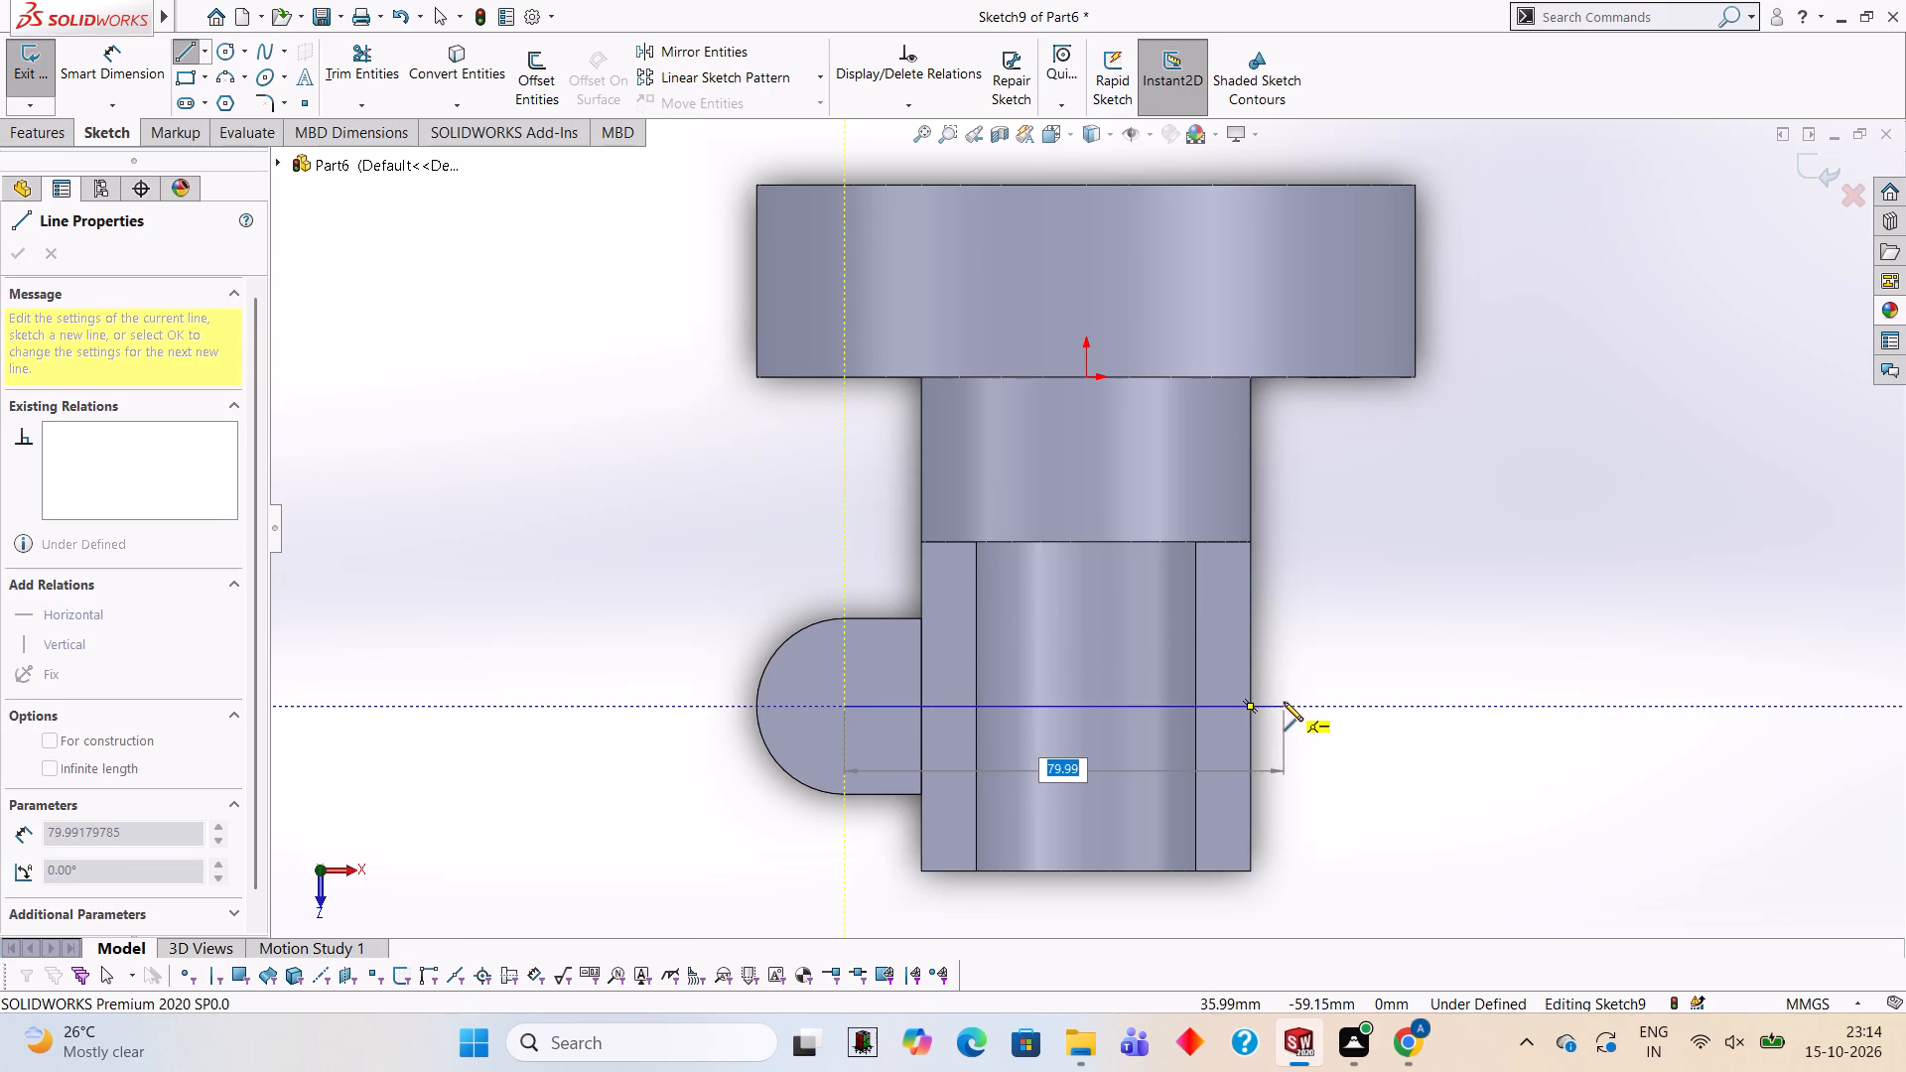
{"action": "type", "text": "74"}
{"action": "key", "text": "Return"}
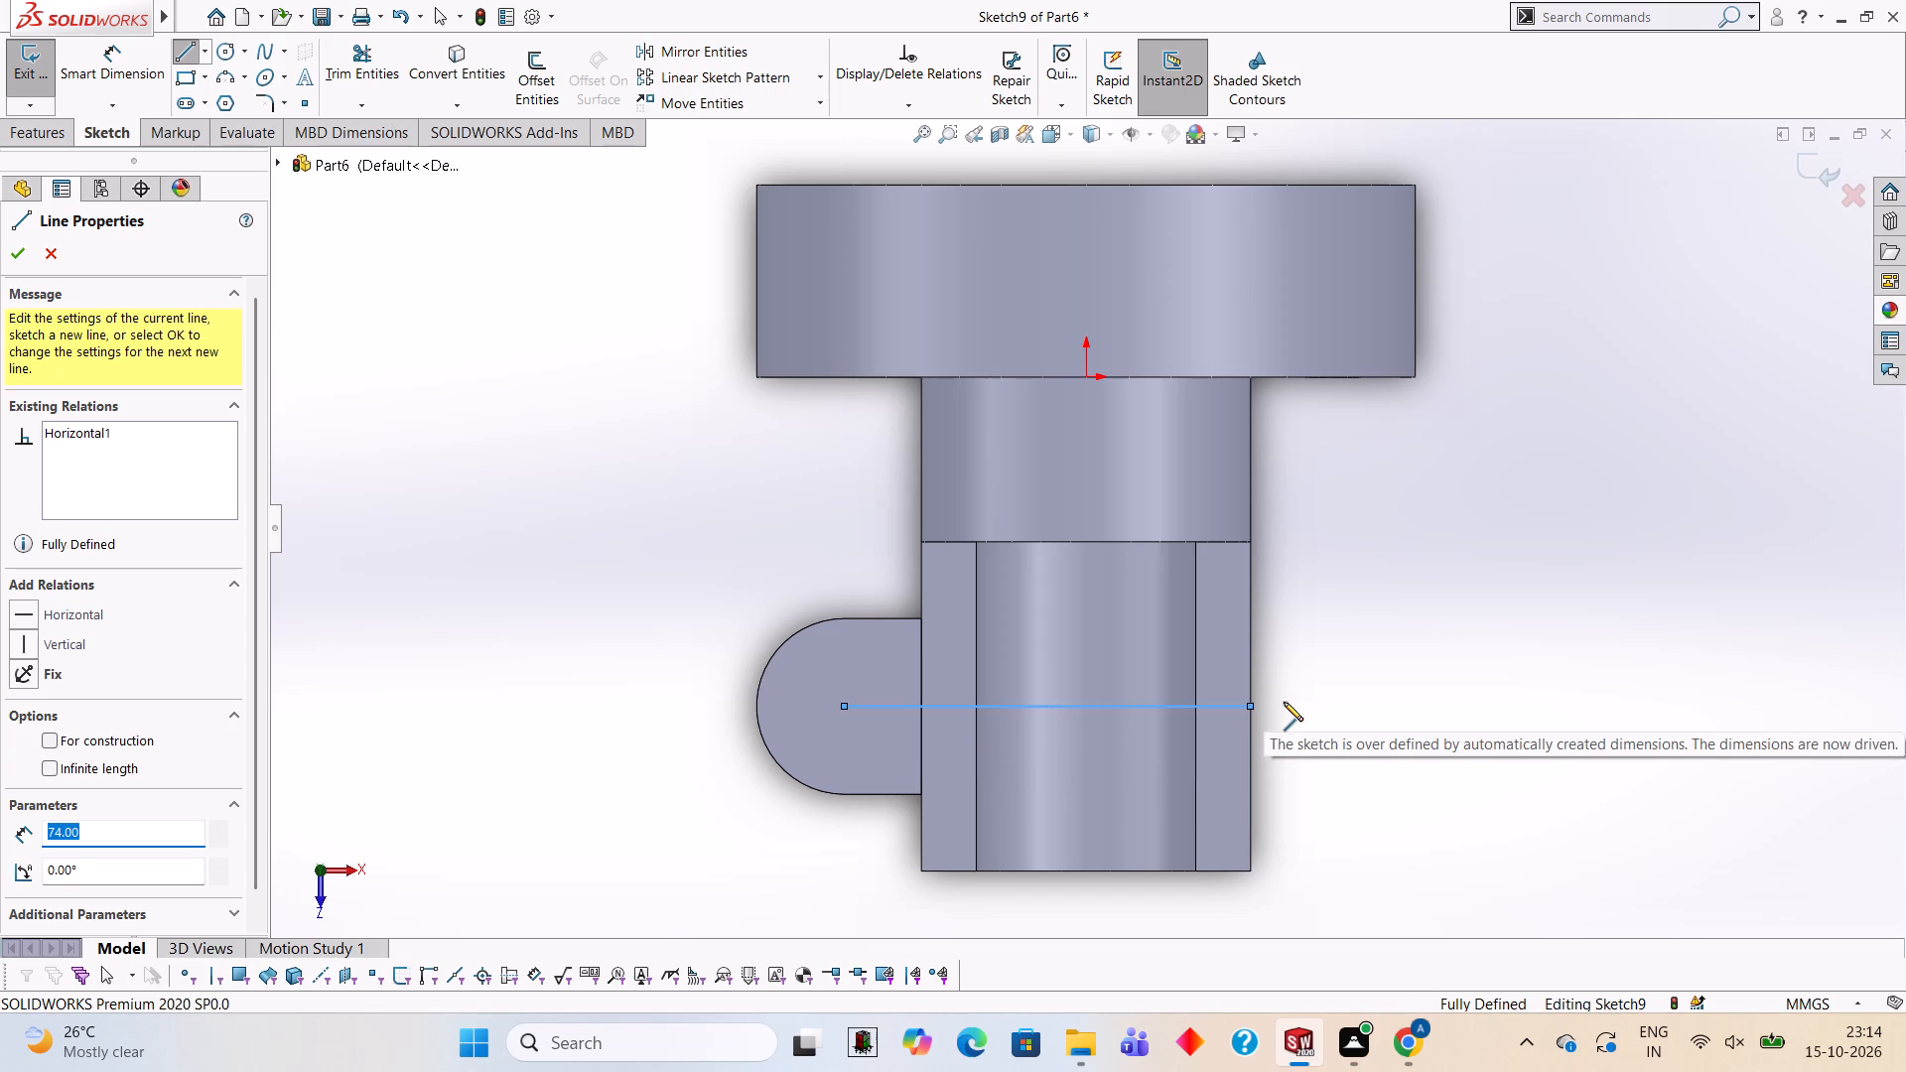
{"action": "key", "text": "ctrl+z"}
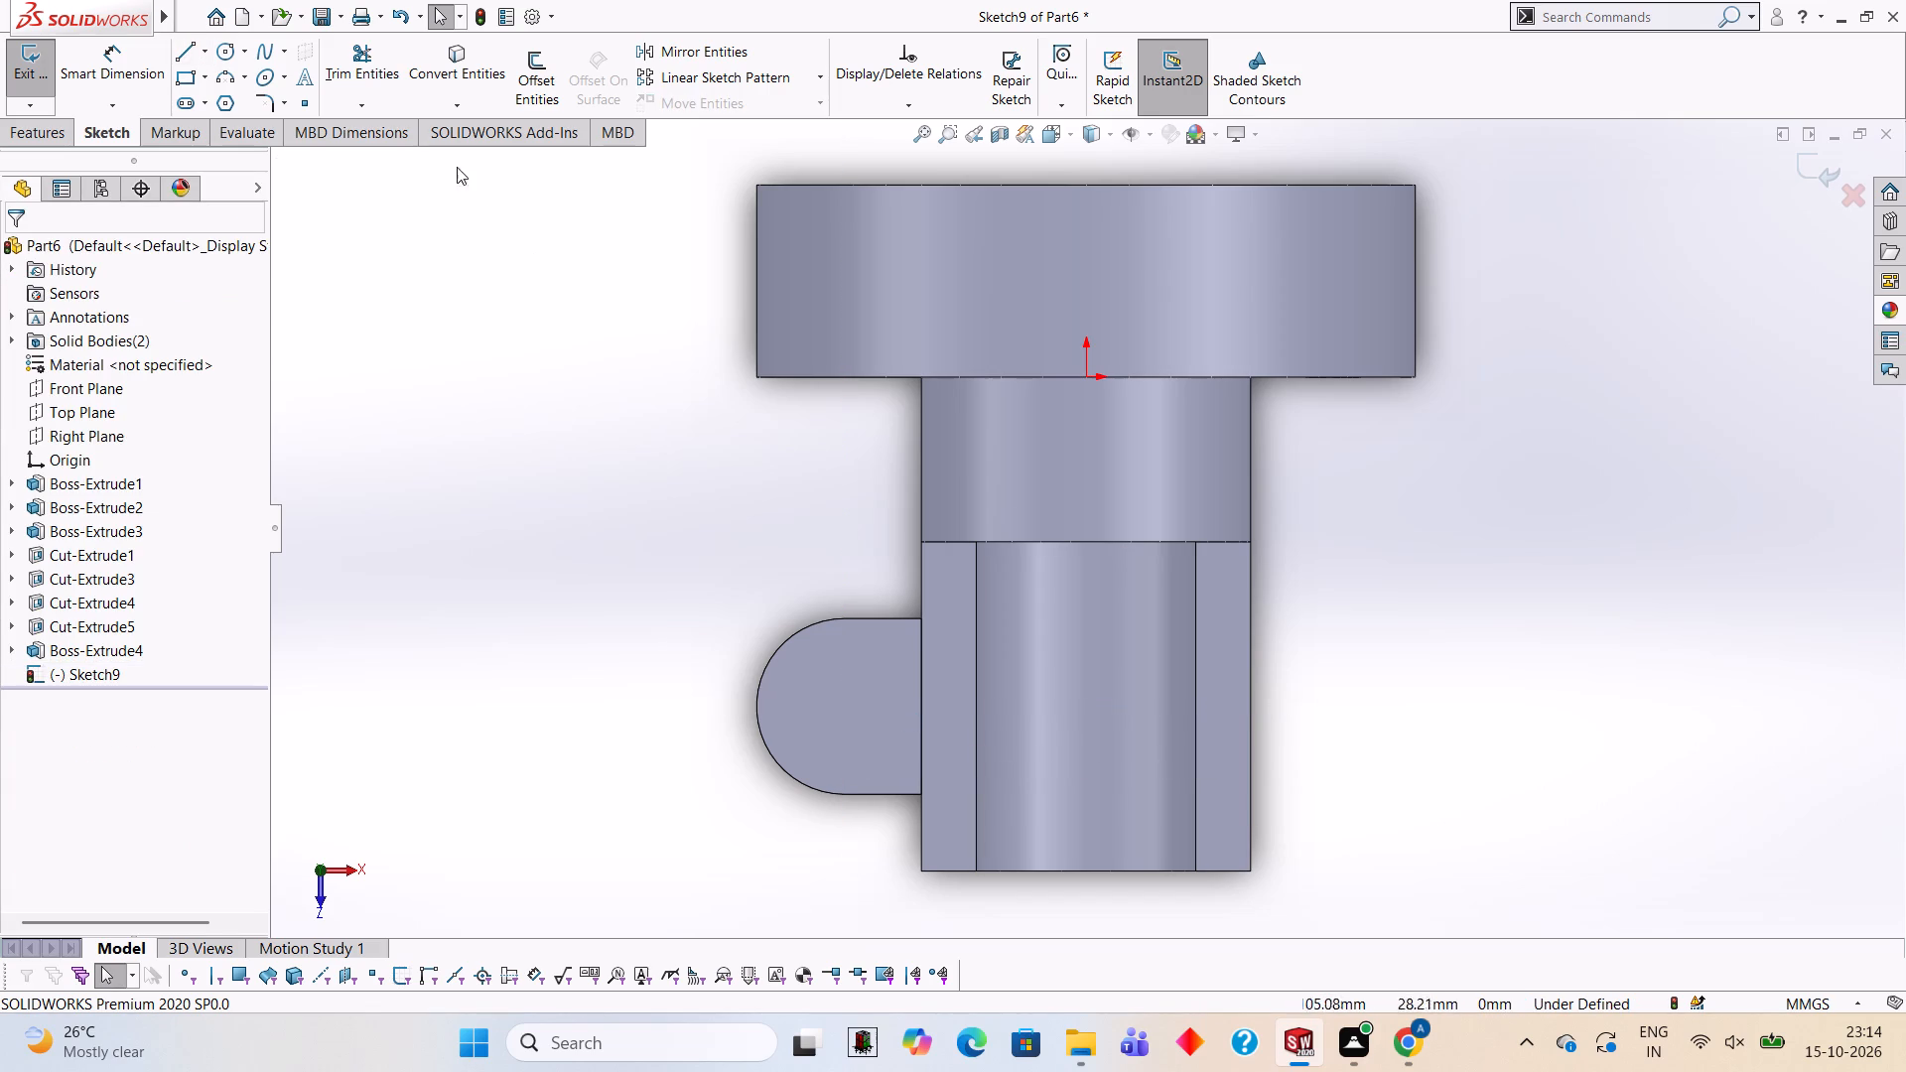
Draw a 74 mm horizontal line from the midpoint of the extension's lug-side edge, across and past its opposite edge.
{"action": "left_click", "coordinate": [192, 38]}
{"action": "left_click", "coordinate": [179, 52]}
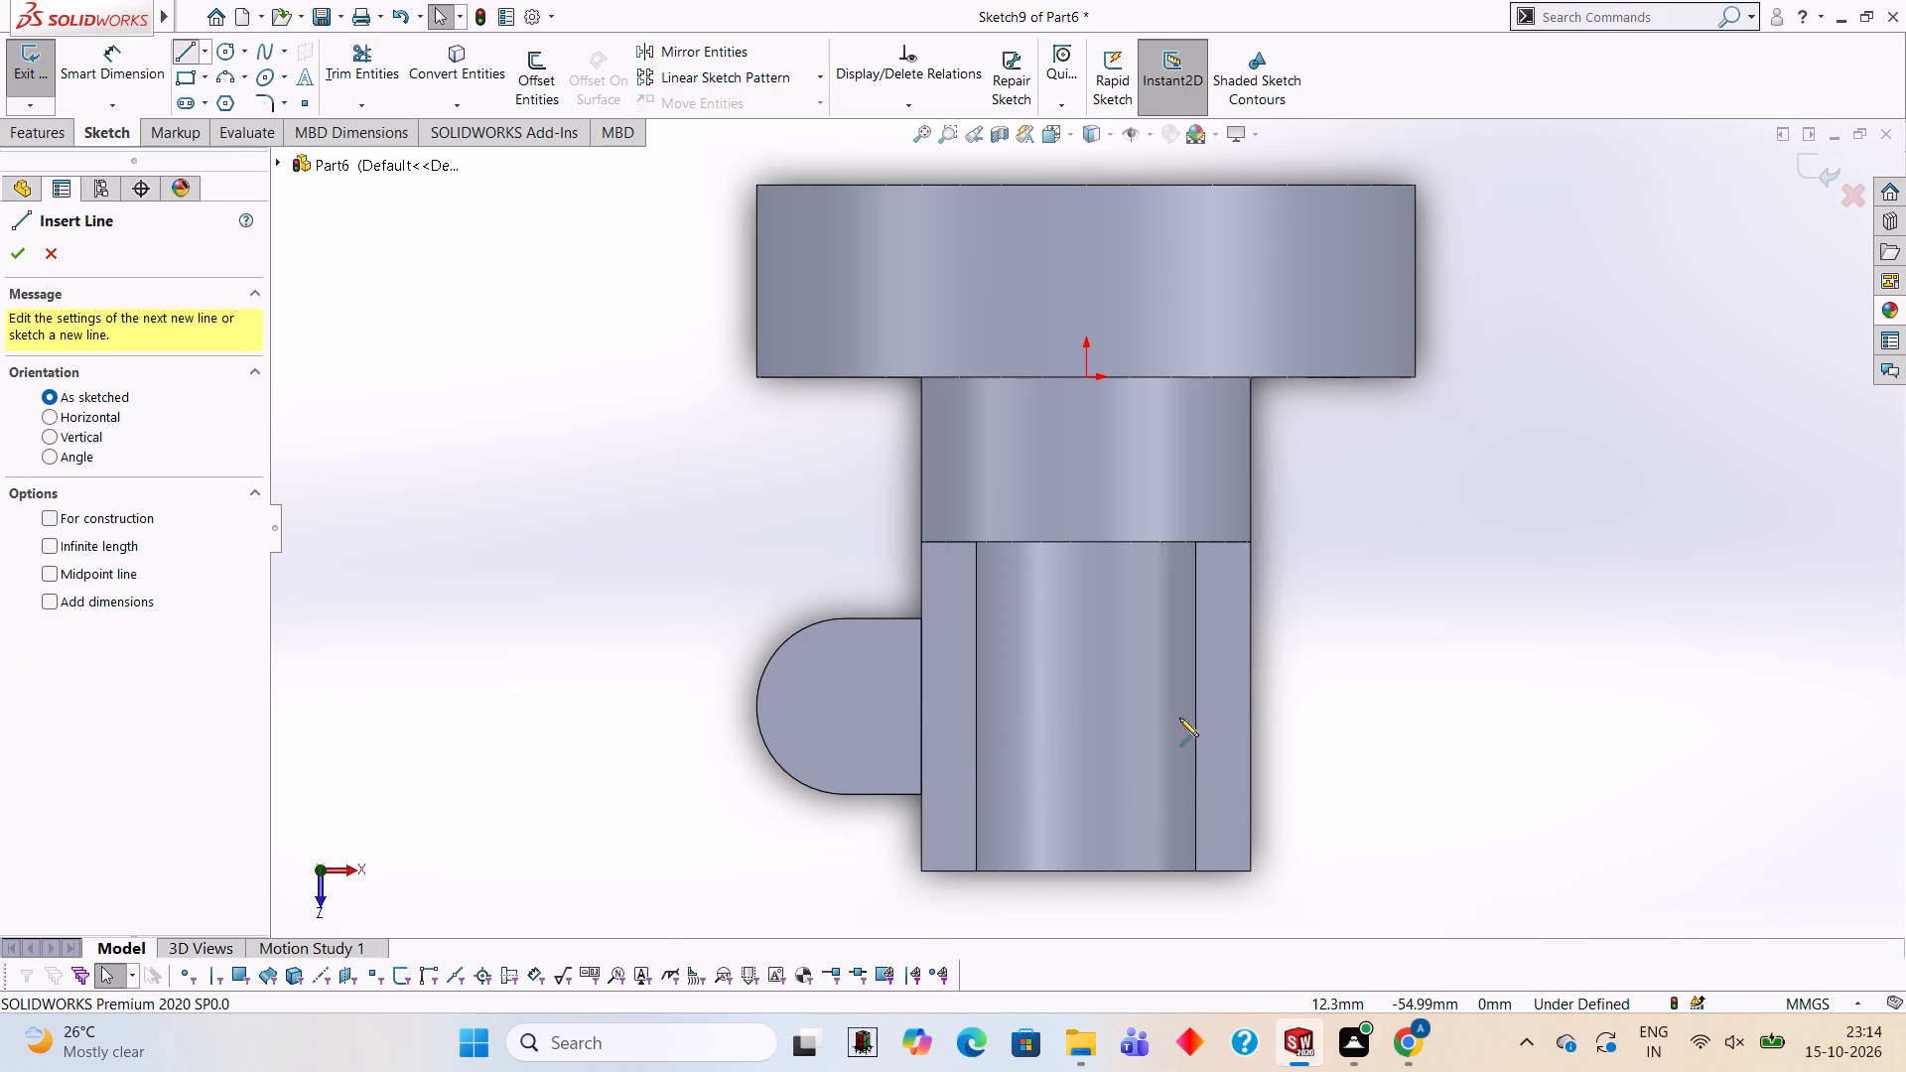
{"action": "left_click", "coordinate": [920, 704]}
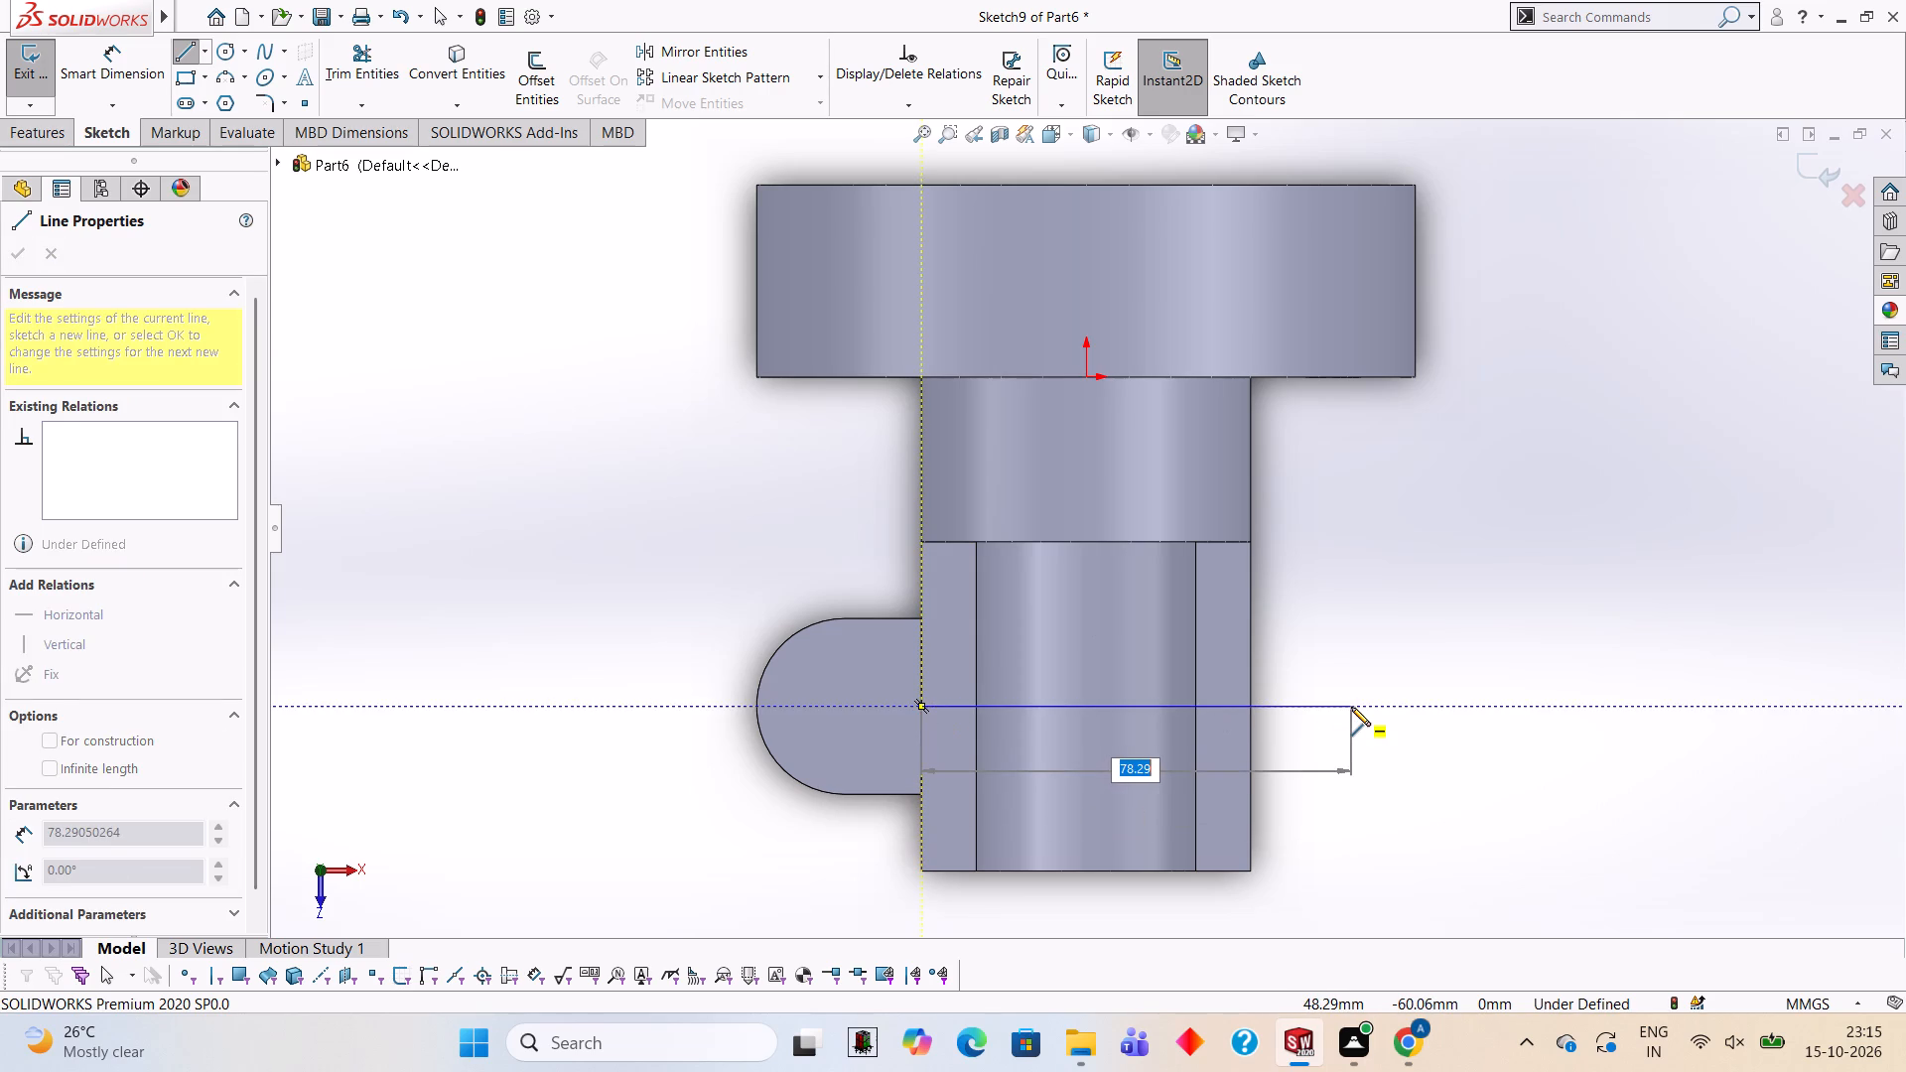
{"action": "type", "text": "74"}
{"action": "key", "text": "Return"}
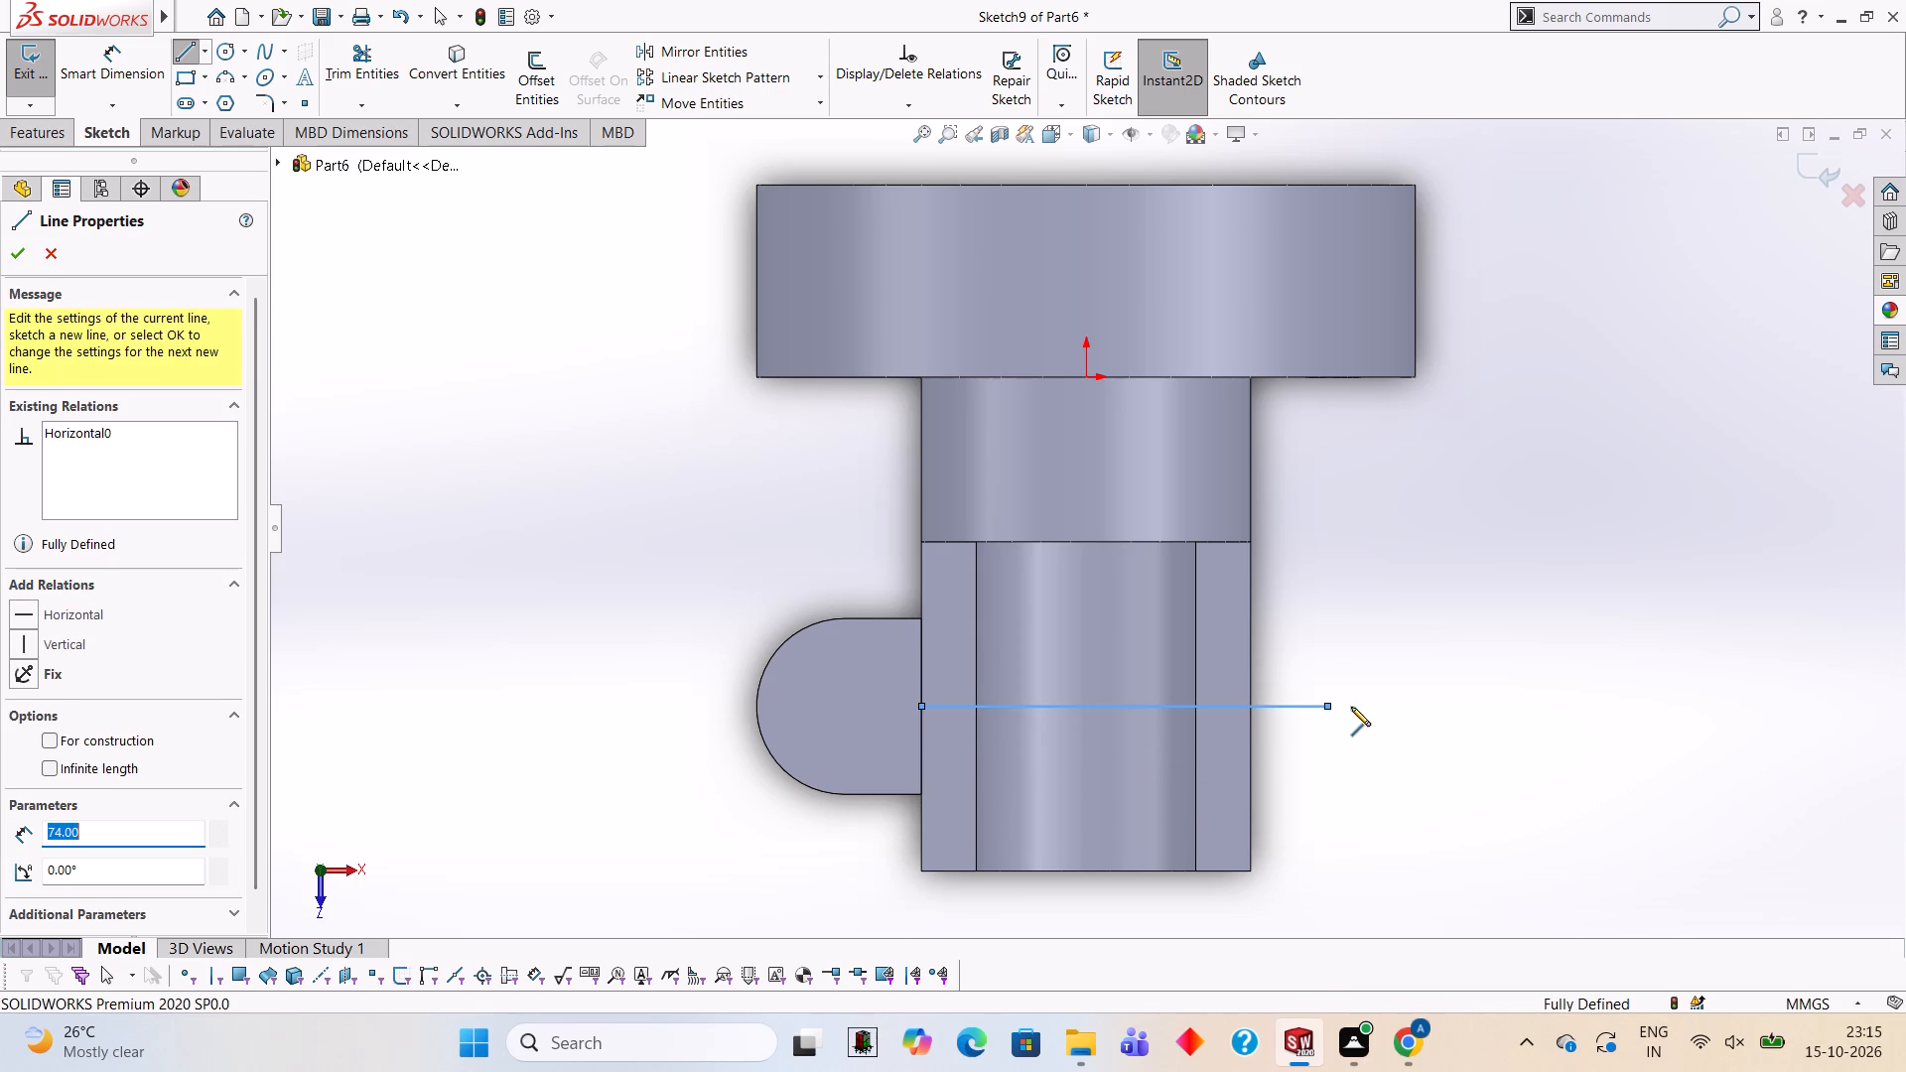
{"action": "key", "text": "Escape"}
{"action": "key", "text": "Escape"}
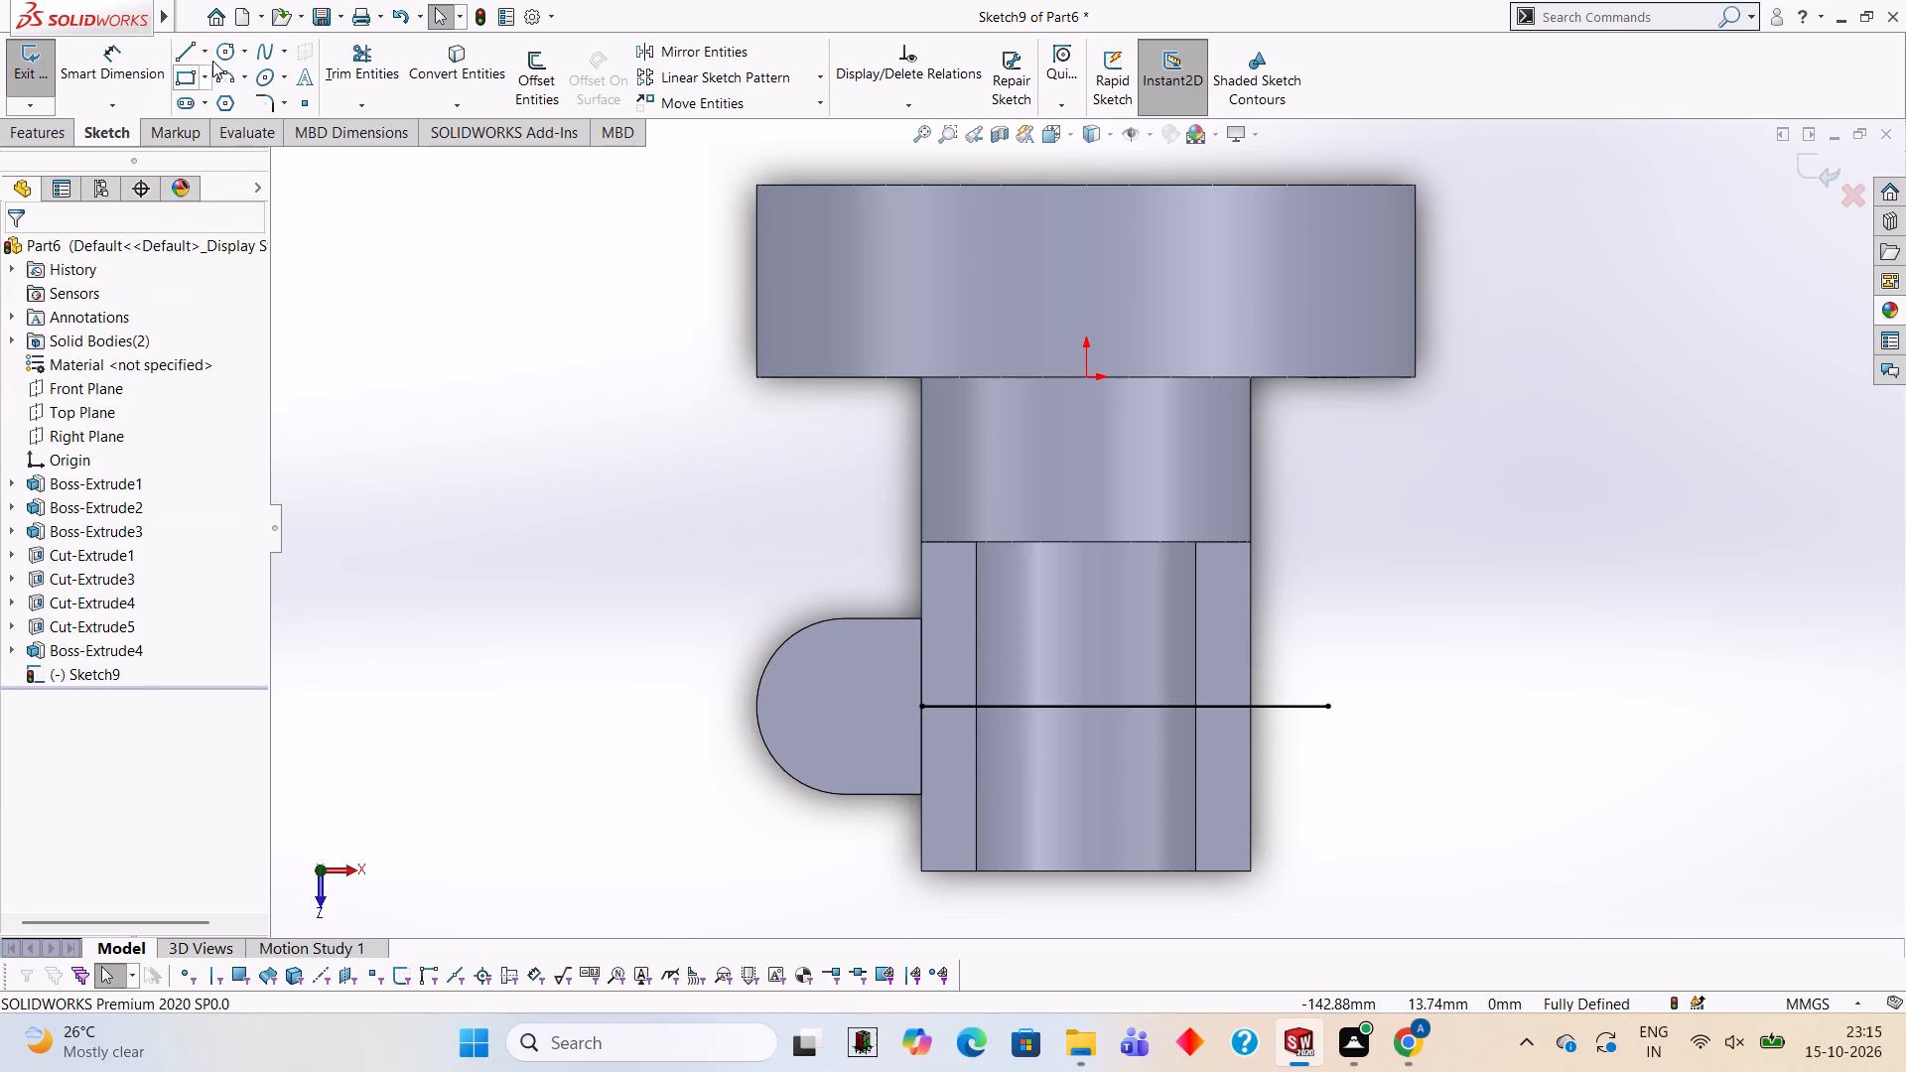
Draw a 16 mm radius circle centred on the 74 mm line's outer end.
{"action": "left_click", "coordinate": [213, 60]}
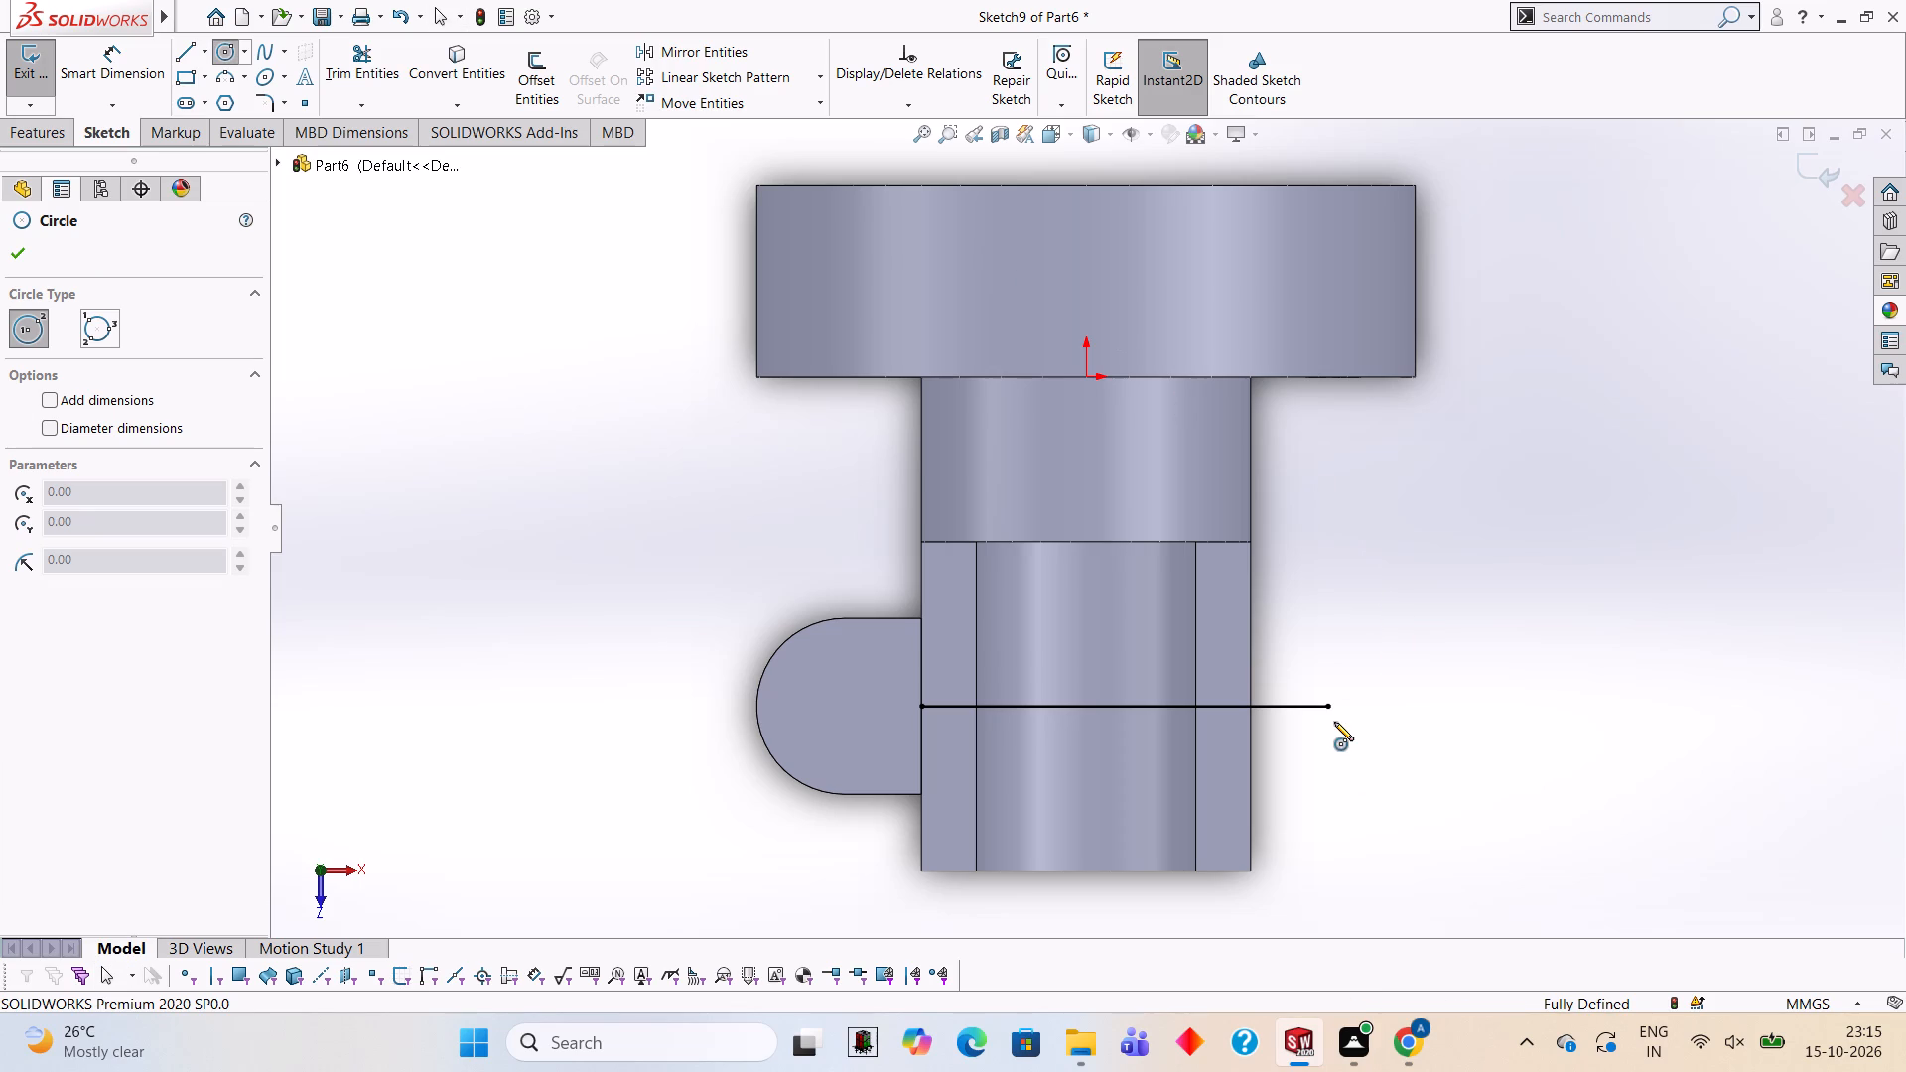
{"action": "left_click", "coordinate": [1327, 709]}
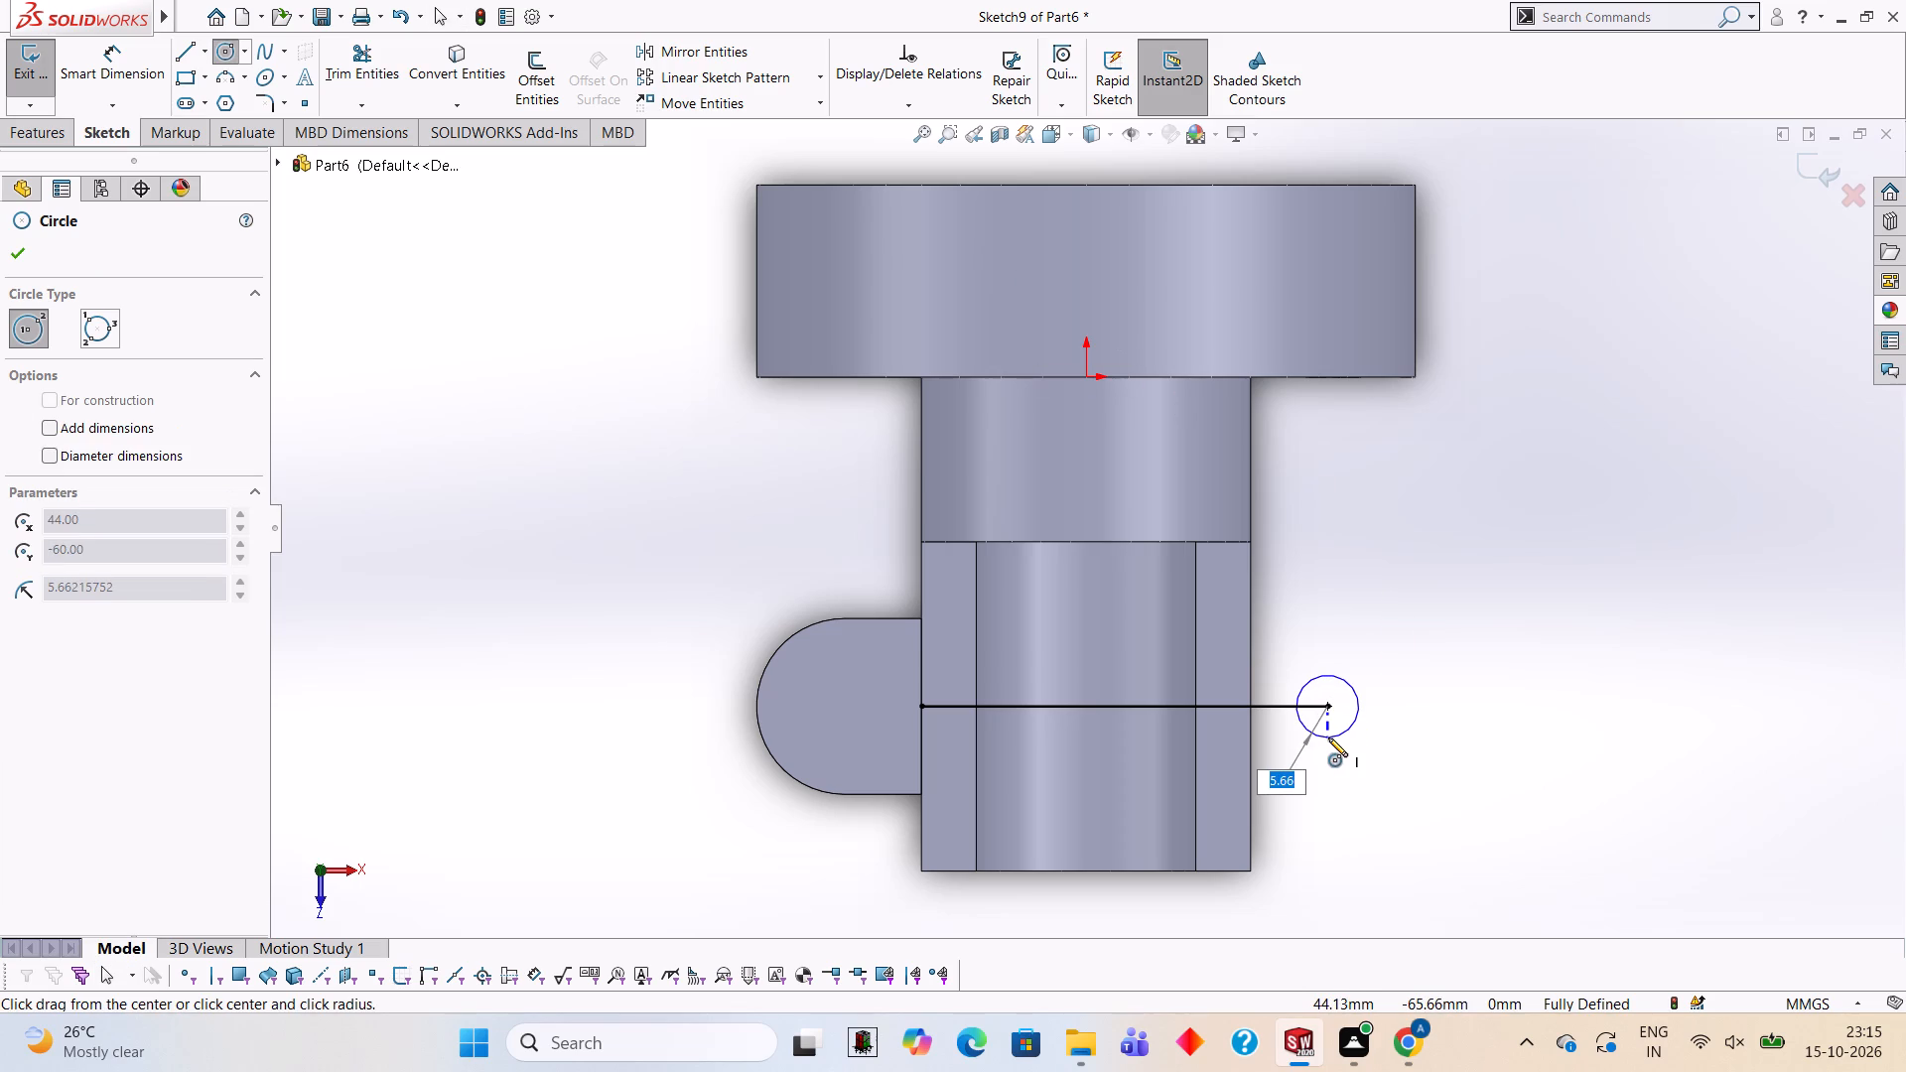
{"action": "type", "text": "16"}
{"action": "key", "text": "Return"}
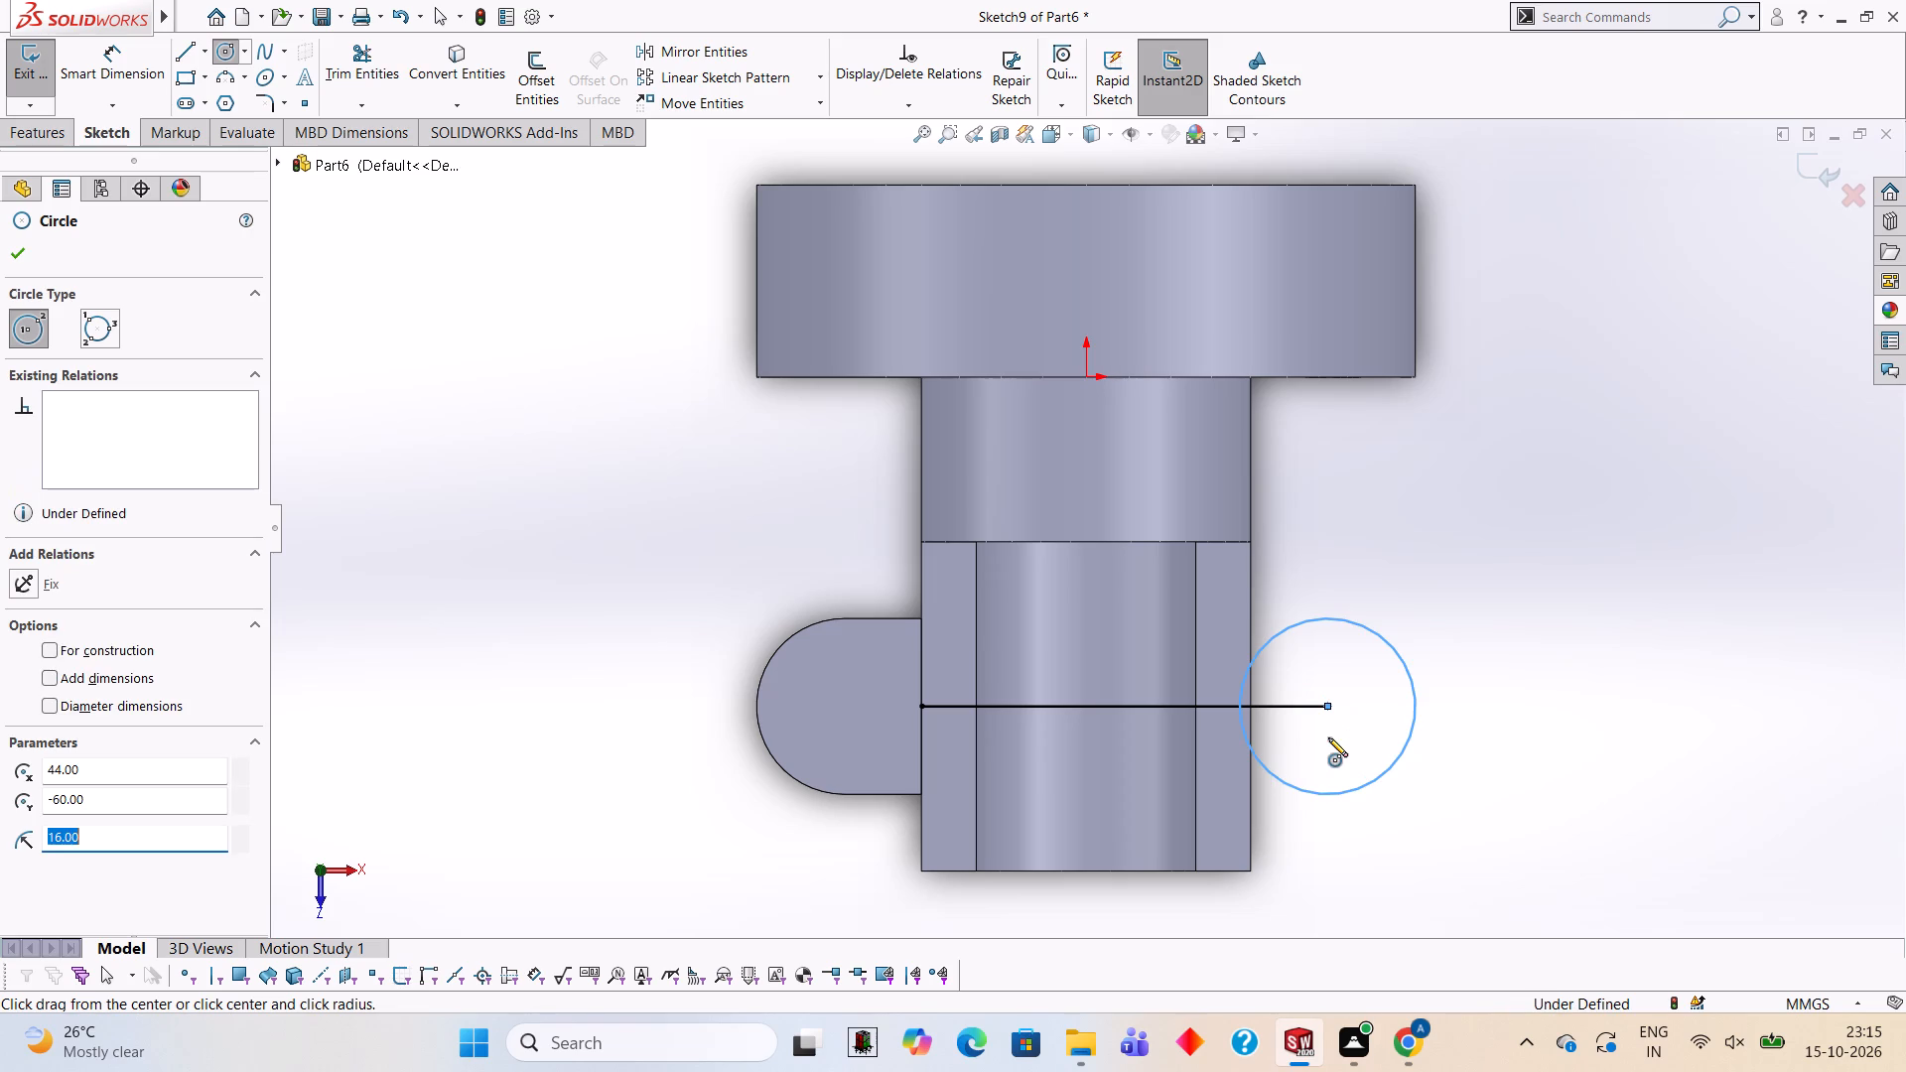
Join the circle's highest and lowest points to the extension's edge with horizontal tangent lines and a vertical line between them.
{"action": "scroll", "coordinate": [1387, 620], "scroll_direction": "down", "scroll_amount": 2}
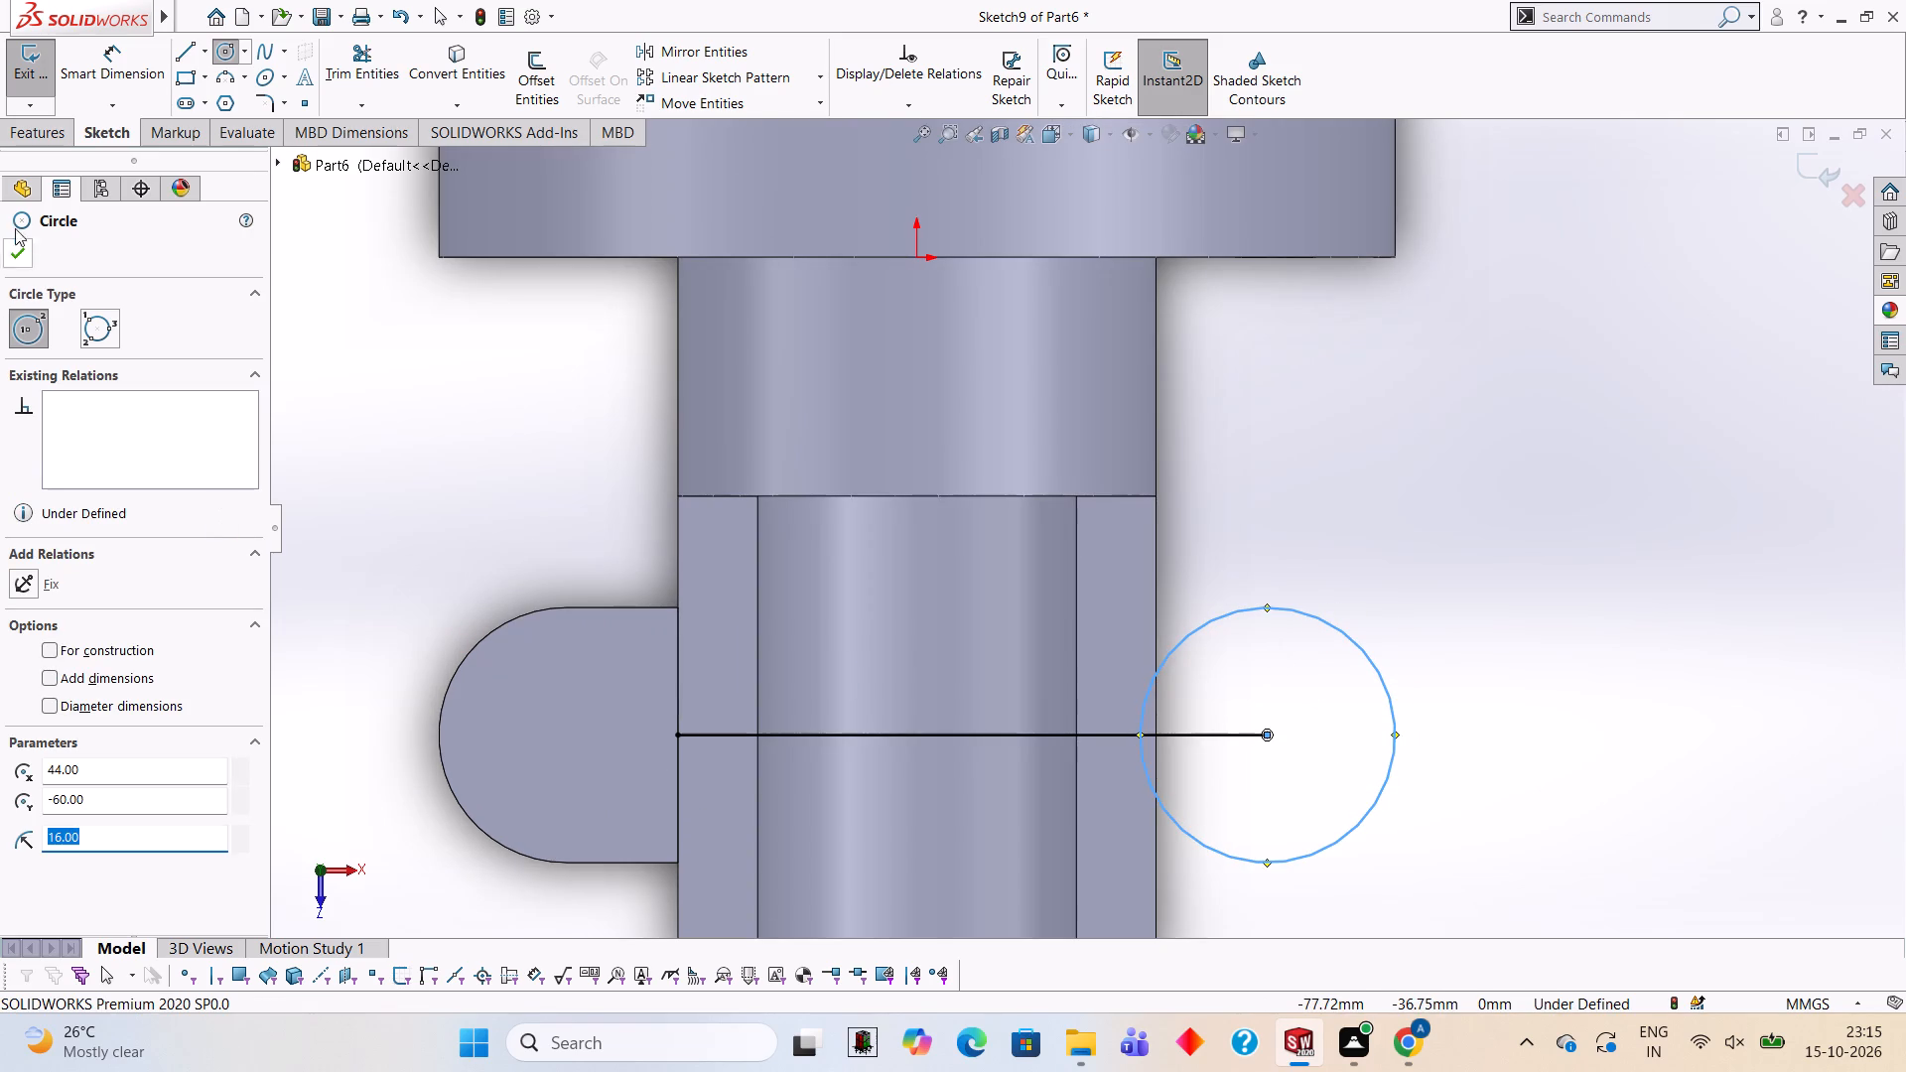
{"action": "left_click", "coordinate": [185, 54]}
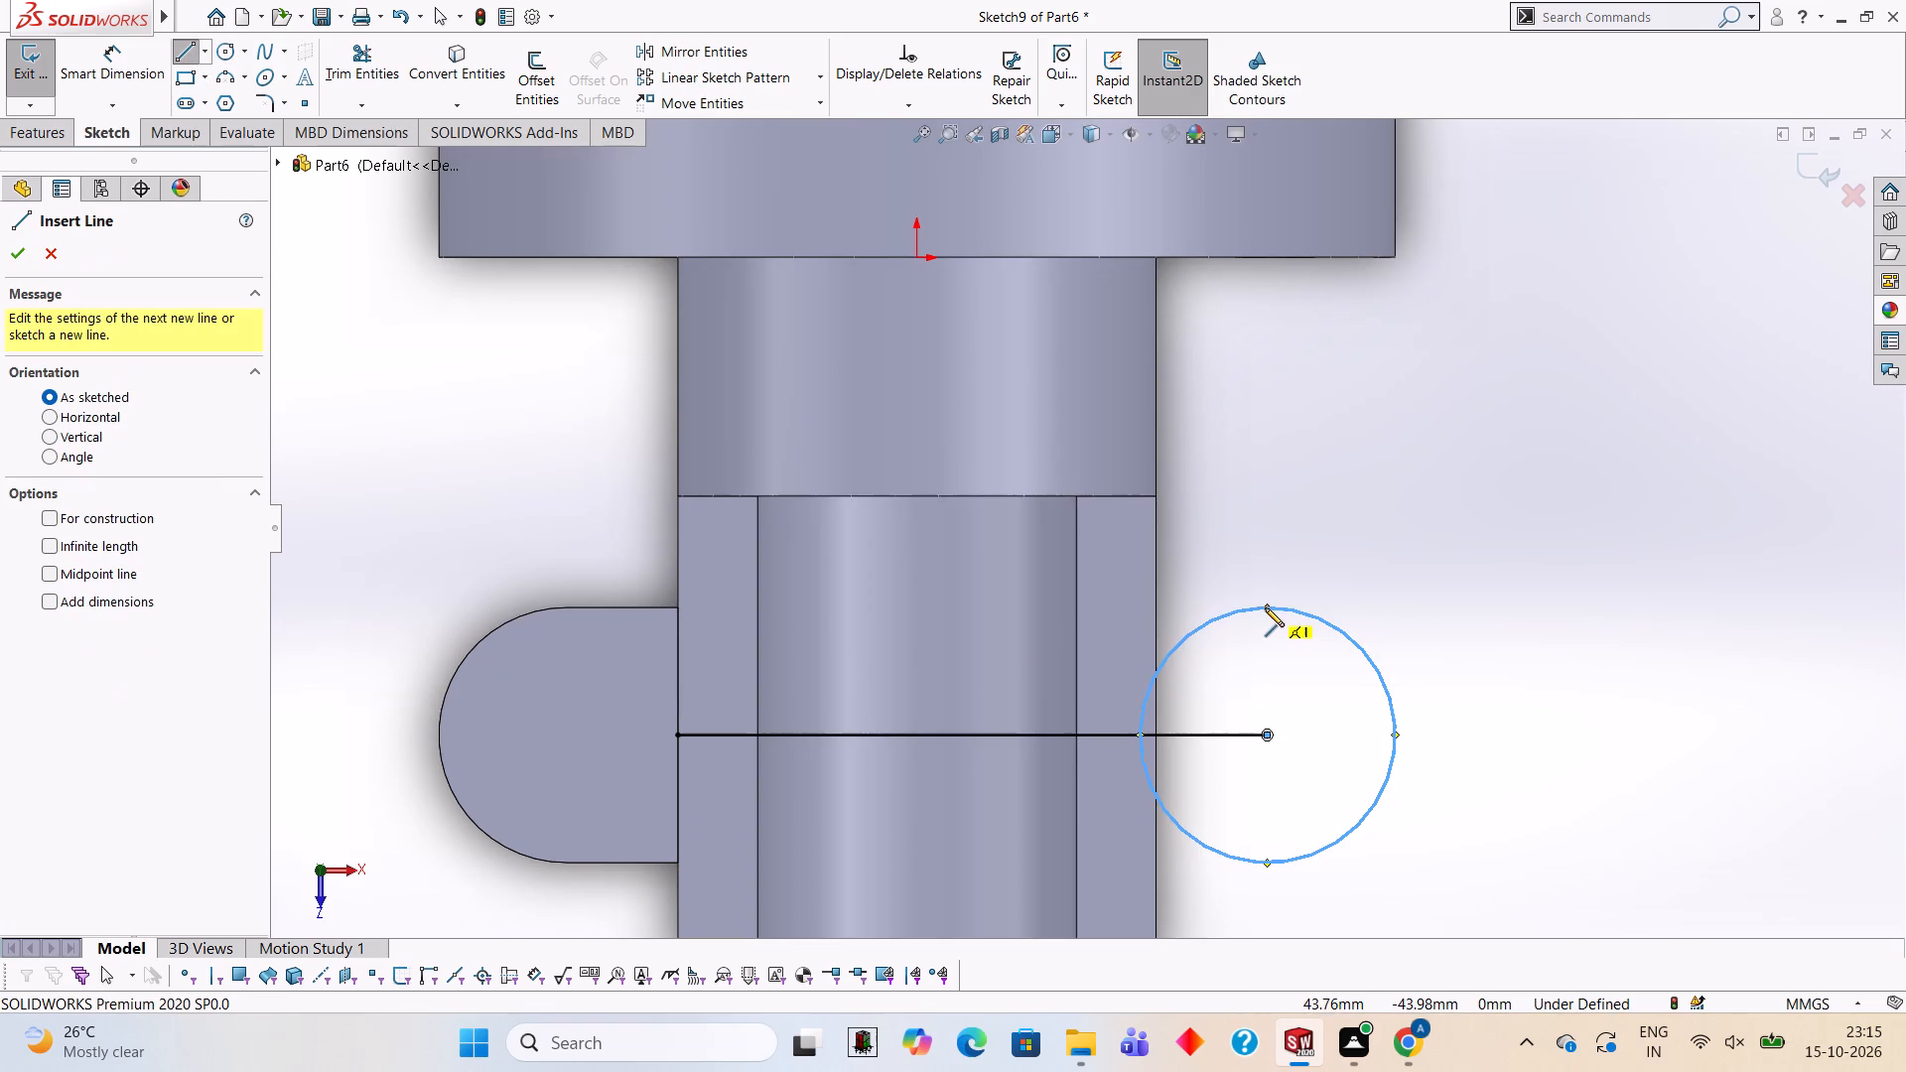
{"action": "left_click", "coordinate": [1265, 607]}
{"action": "left_click", "coordinate": [1154, 611]}
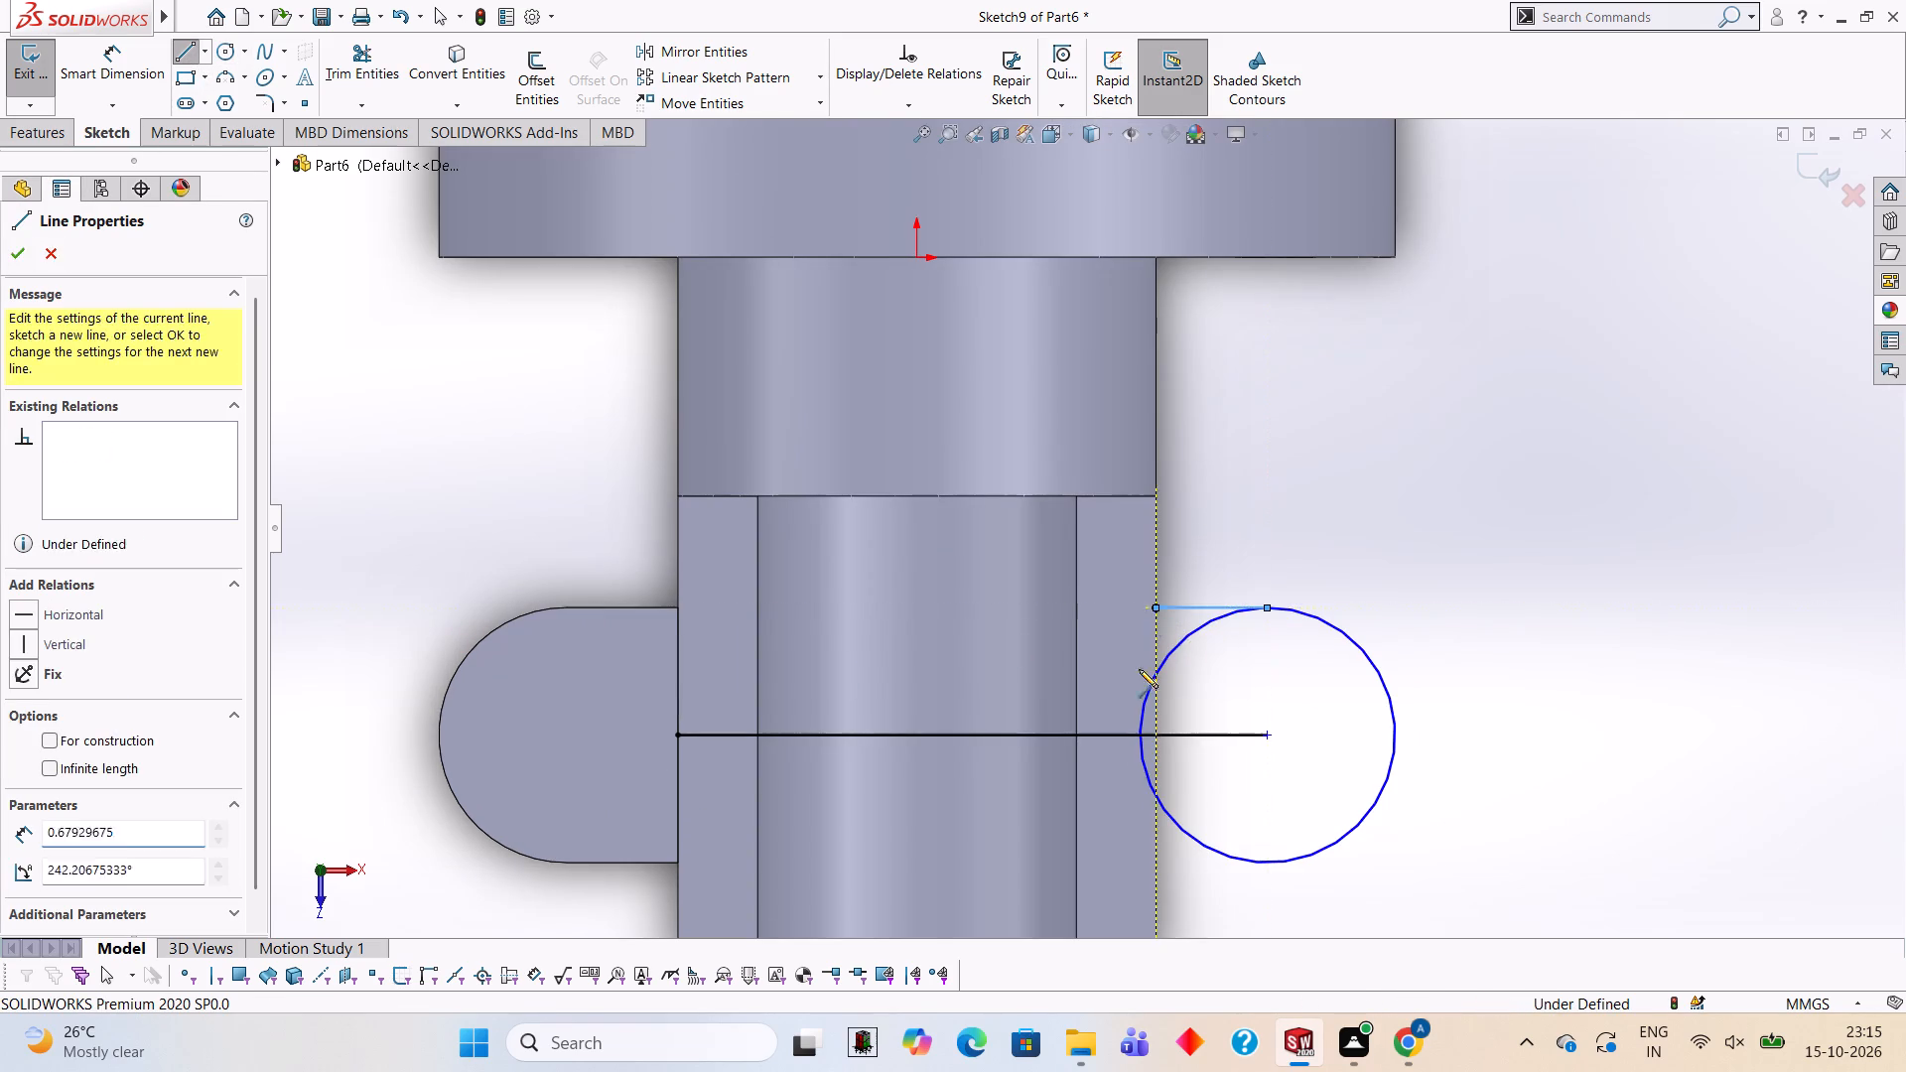
{"action": "left_click", "coordinate": [1154, 859]}
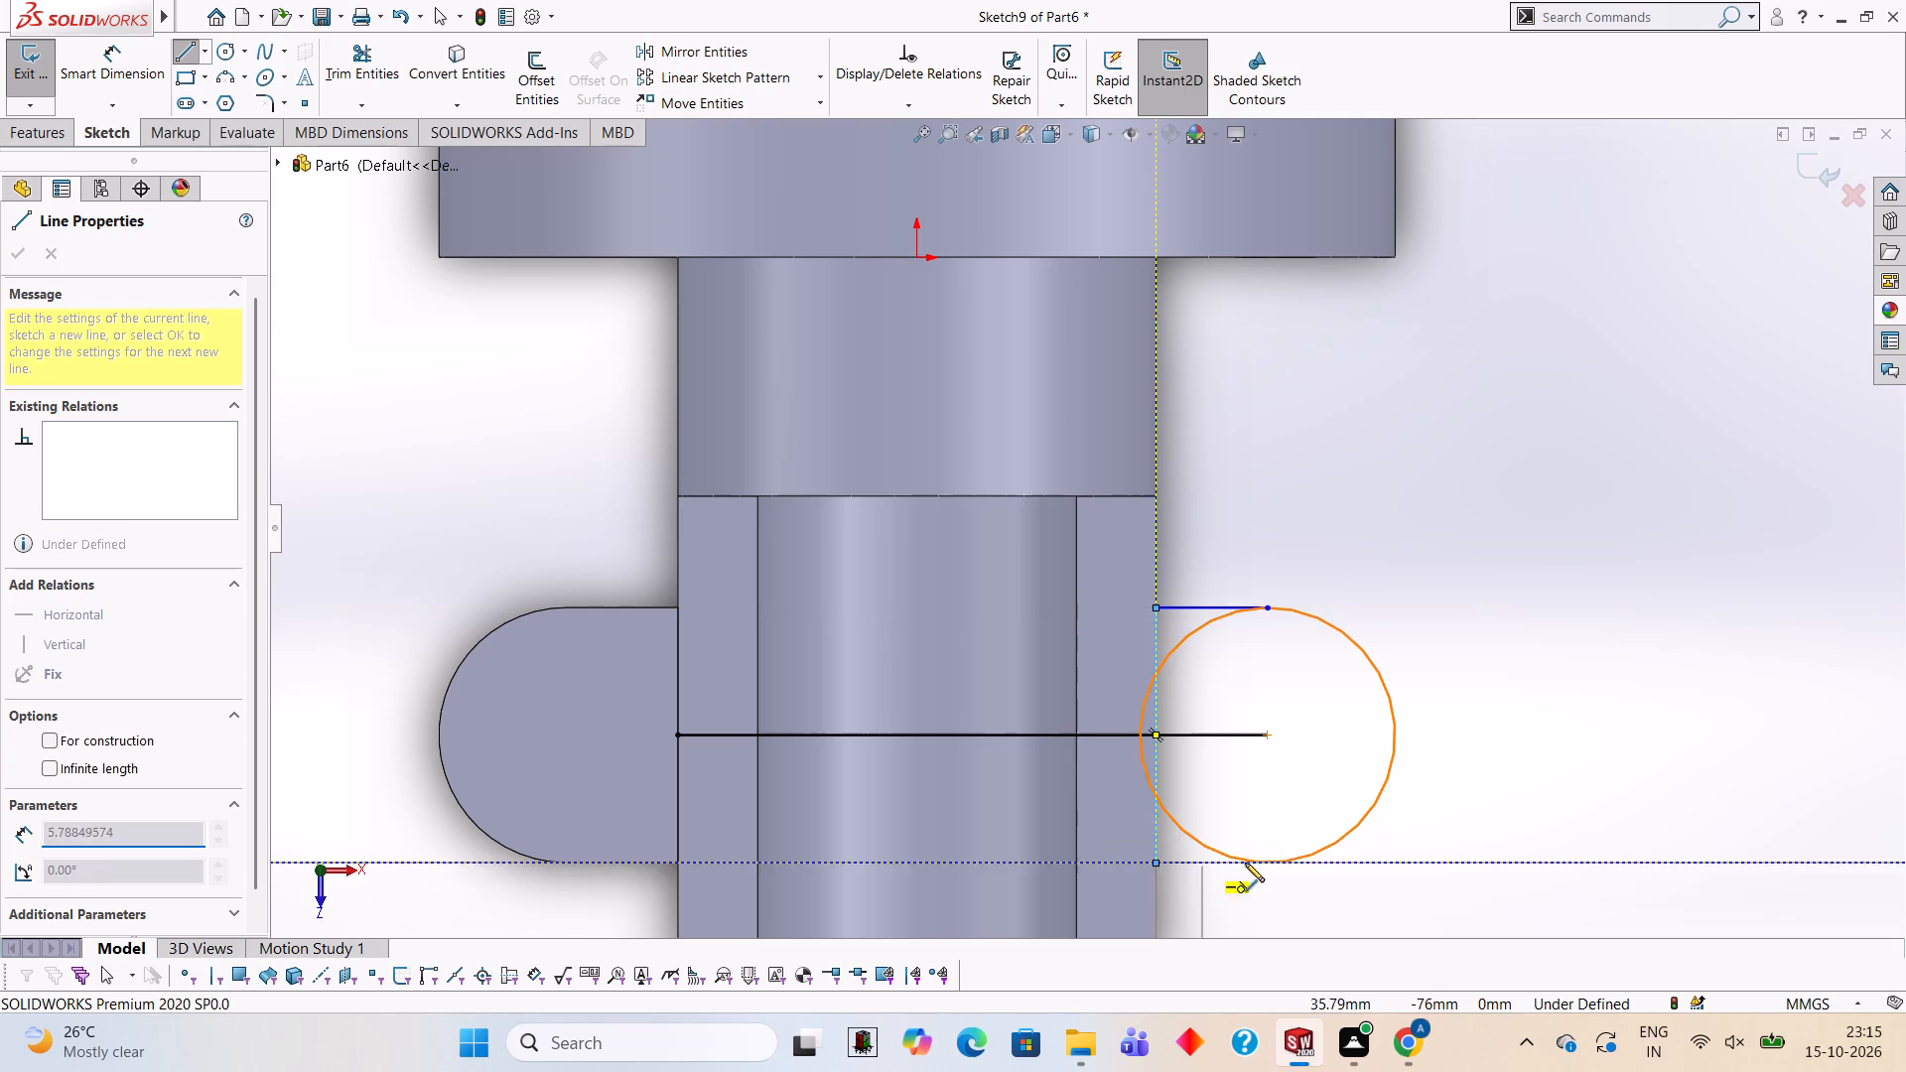
{"action": "left_click", "coordinate": [1270, 865]}
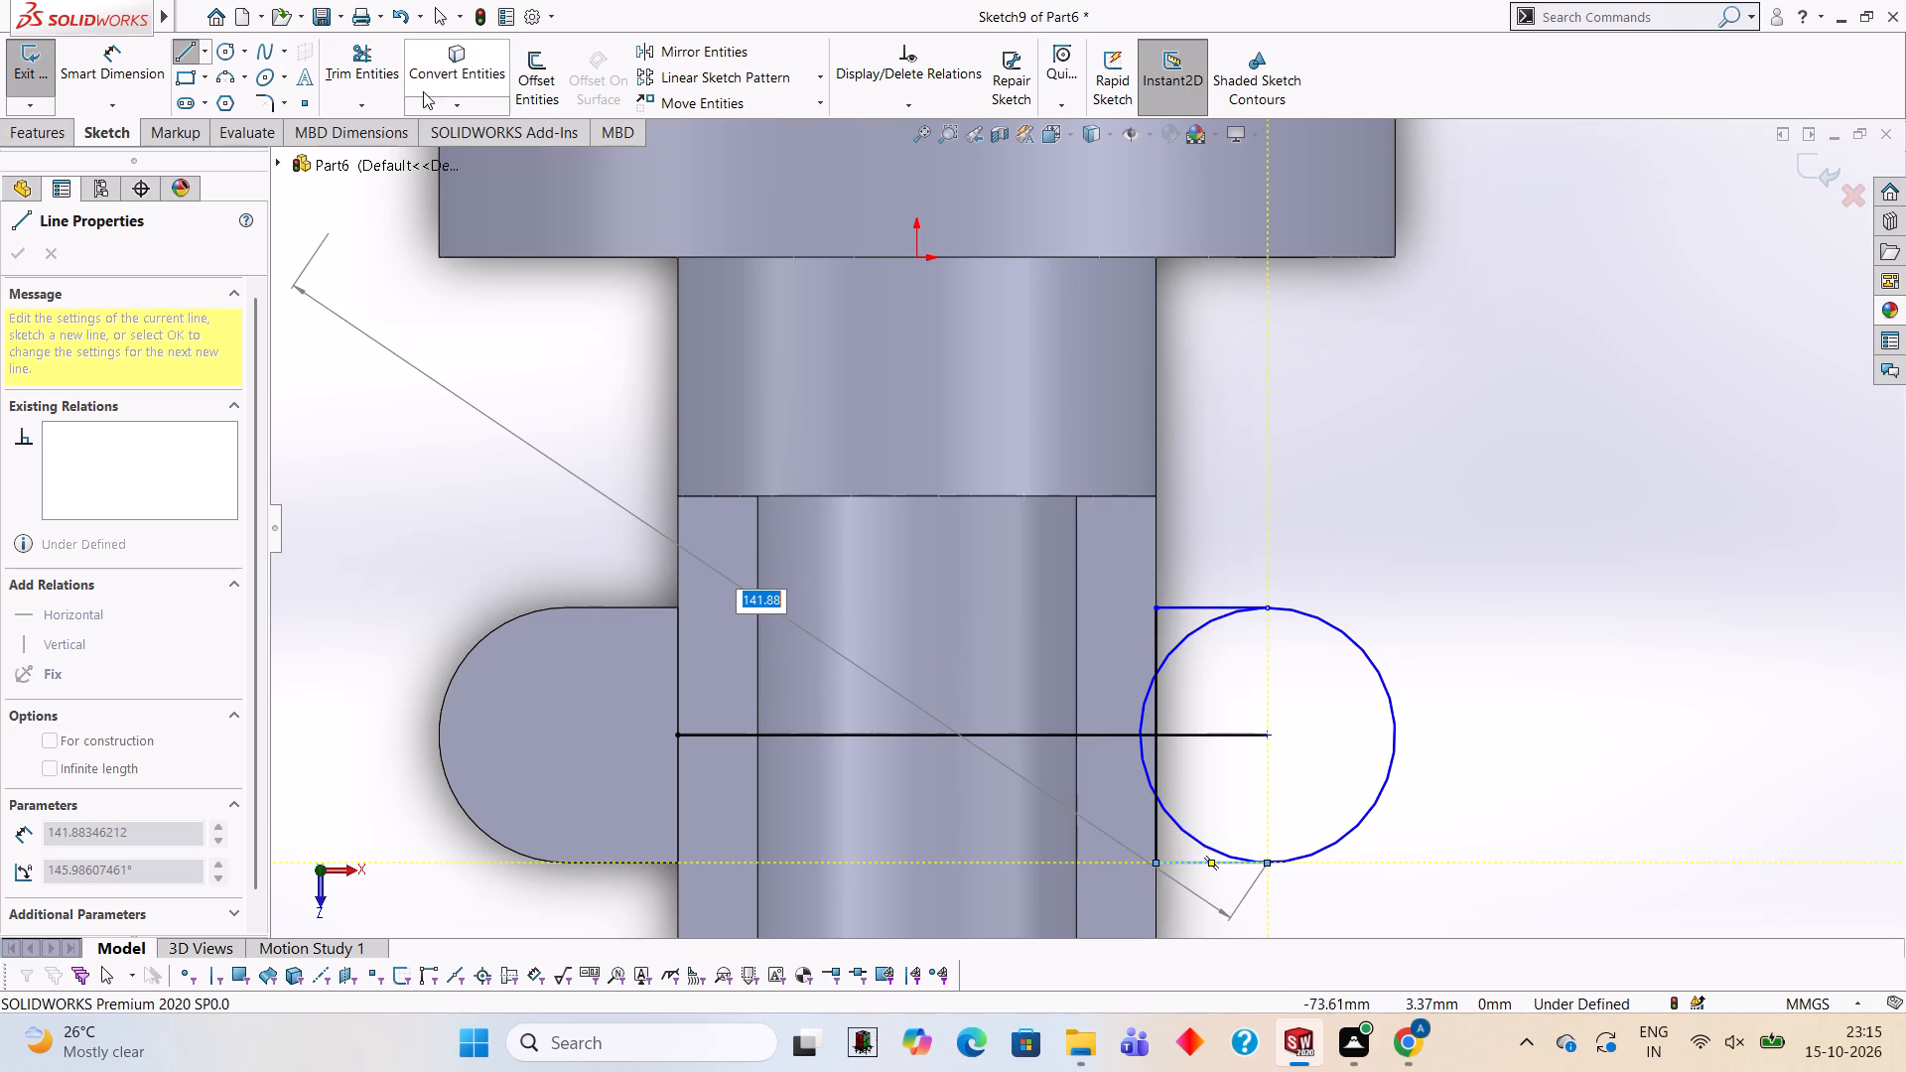
Trim away the circle's inner arc and the 74 mm centre line, leaving a closed round-ended lug profile against the extension's edge.
{"action": "left_click", "coordinate": [399, 77]}
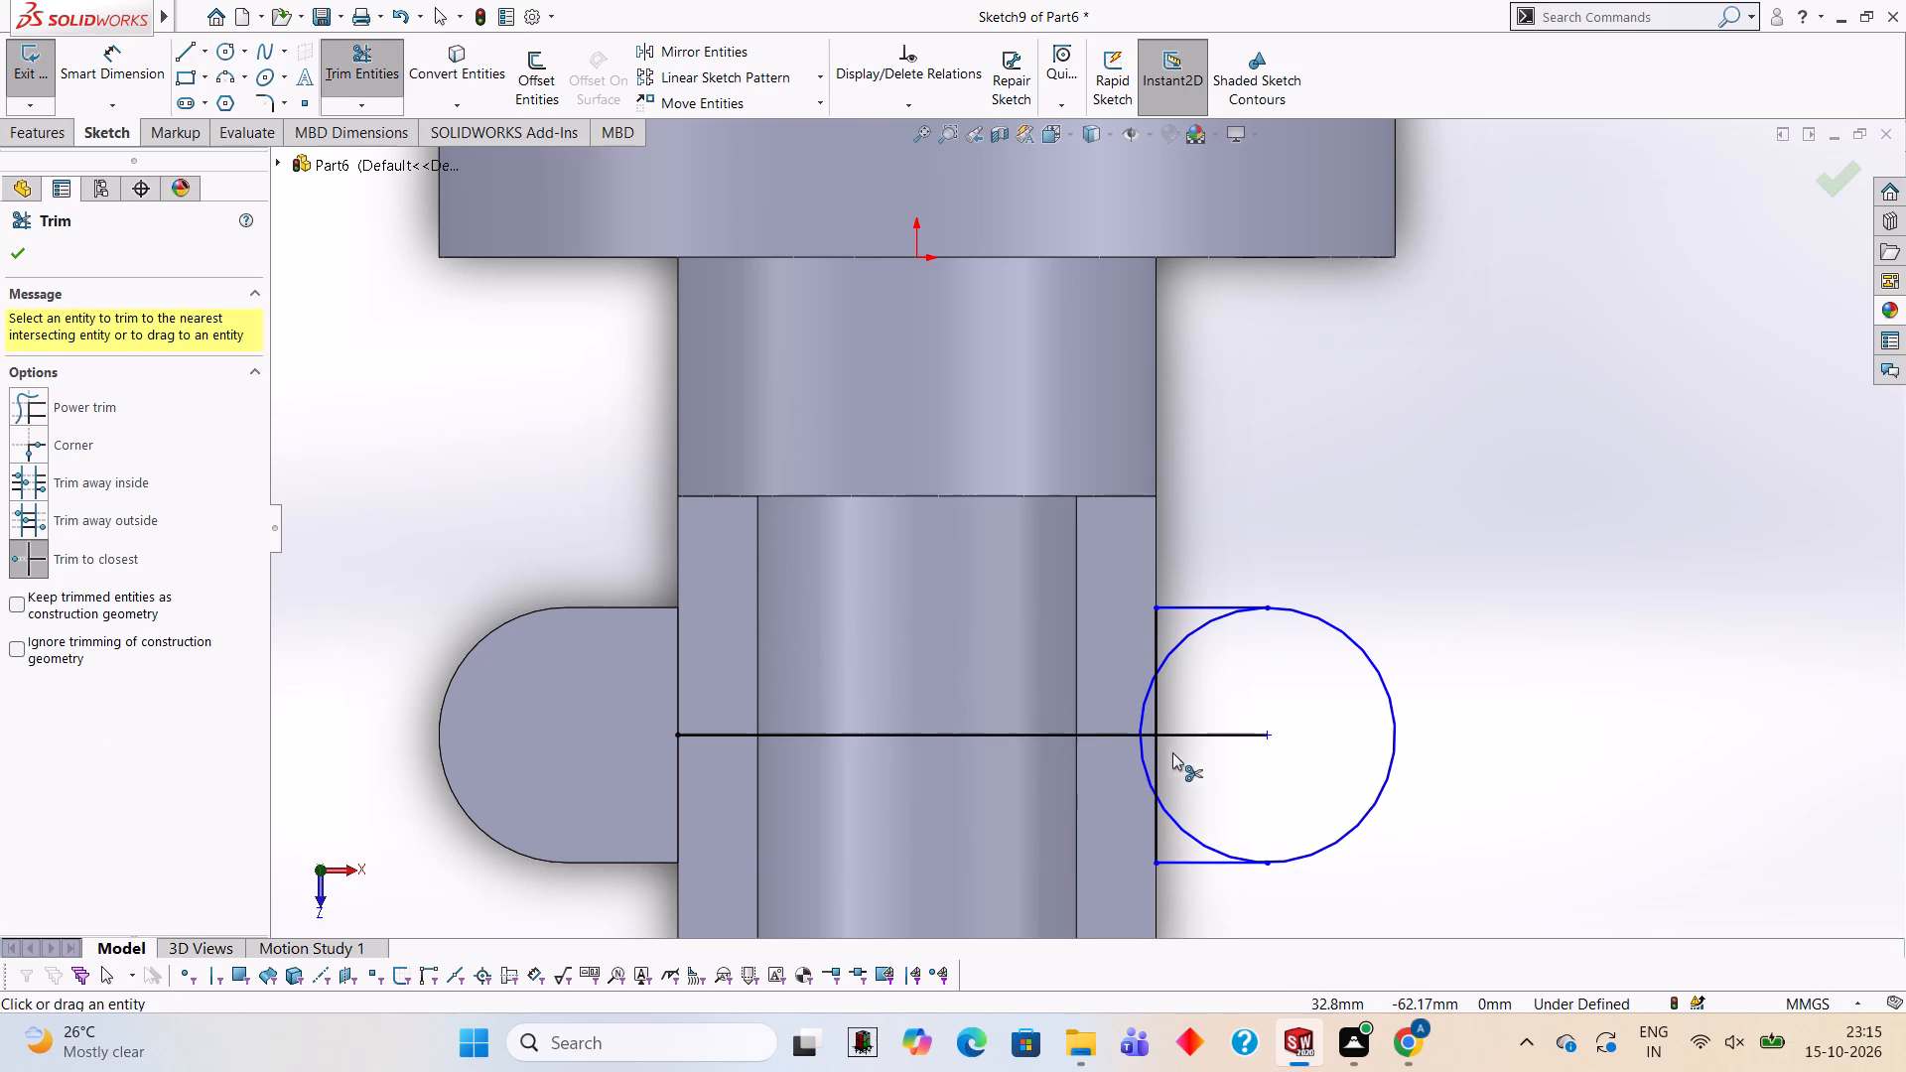
{"action": "left_click", "coordinate": [1145, 752]}
{"action": "left_click", "coordinate": [1147, 712]}
{"action": "left_click", "coordinate": [1159, 657]}
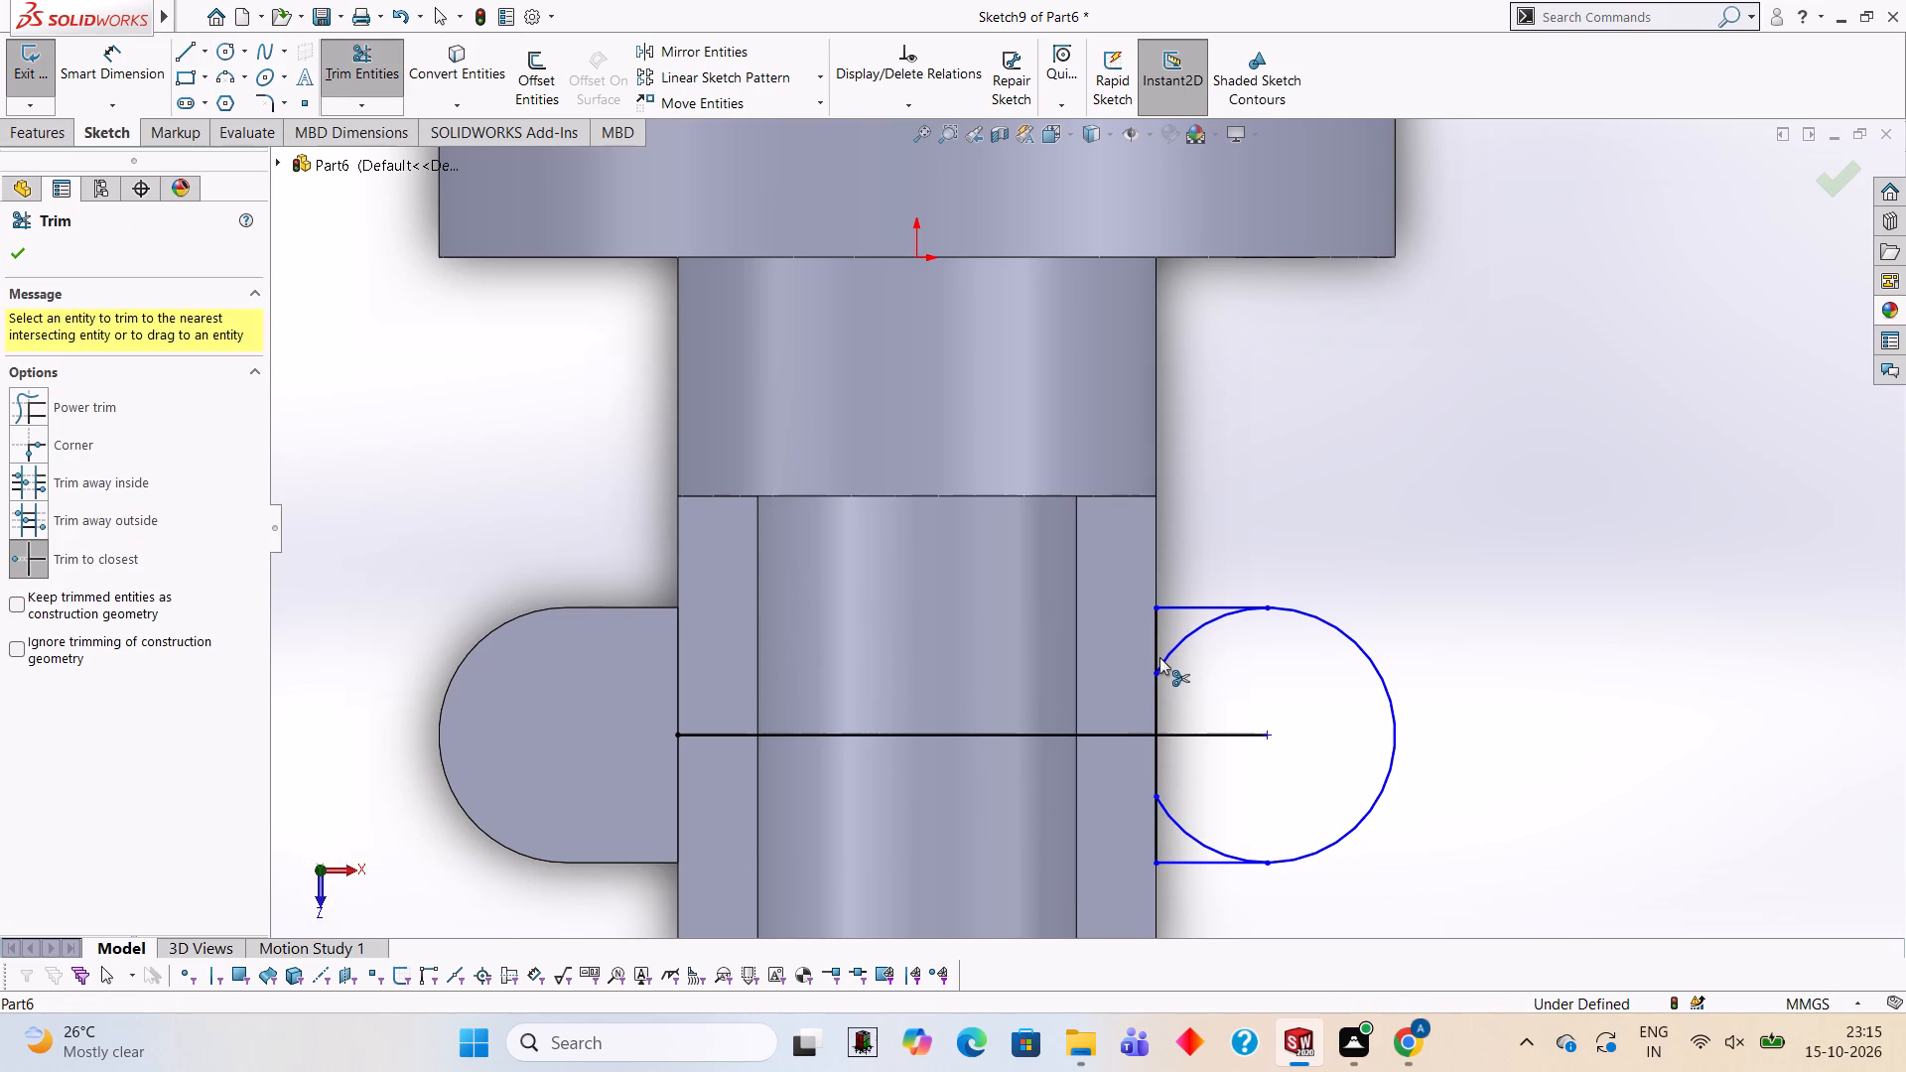
{"action": "key", "text": "ctrl+z"}
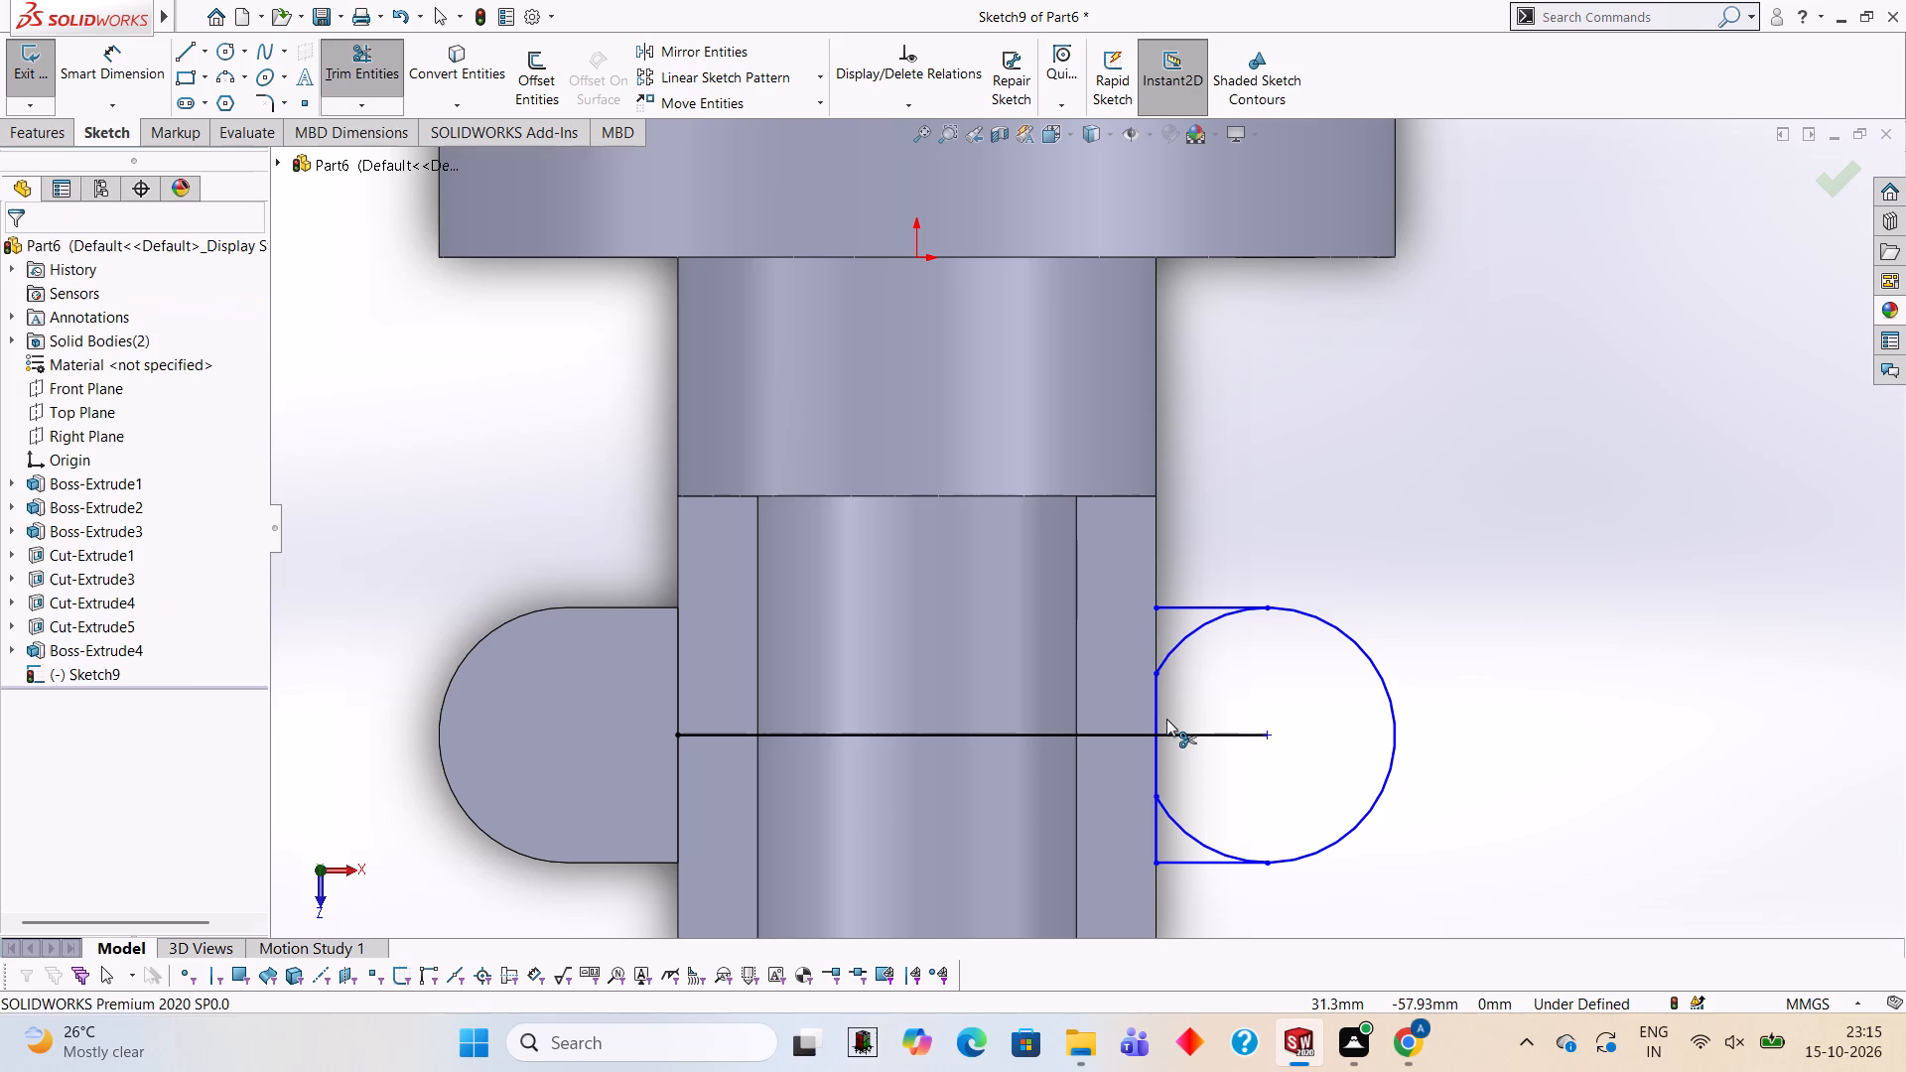
{"action": "left_click", "coordinate": [1183, 649]}
{"action": "left_click", "coordinate": [1183, 642]}
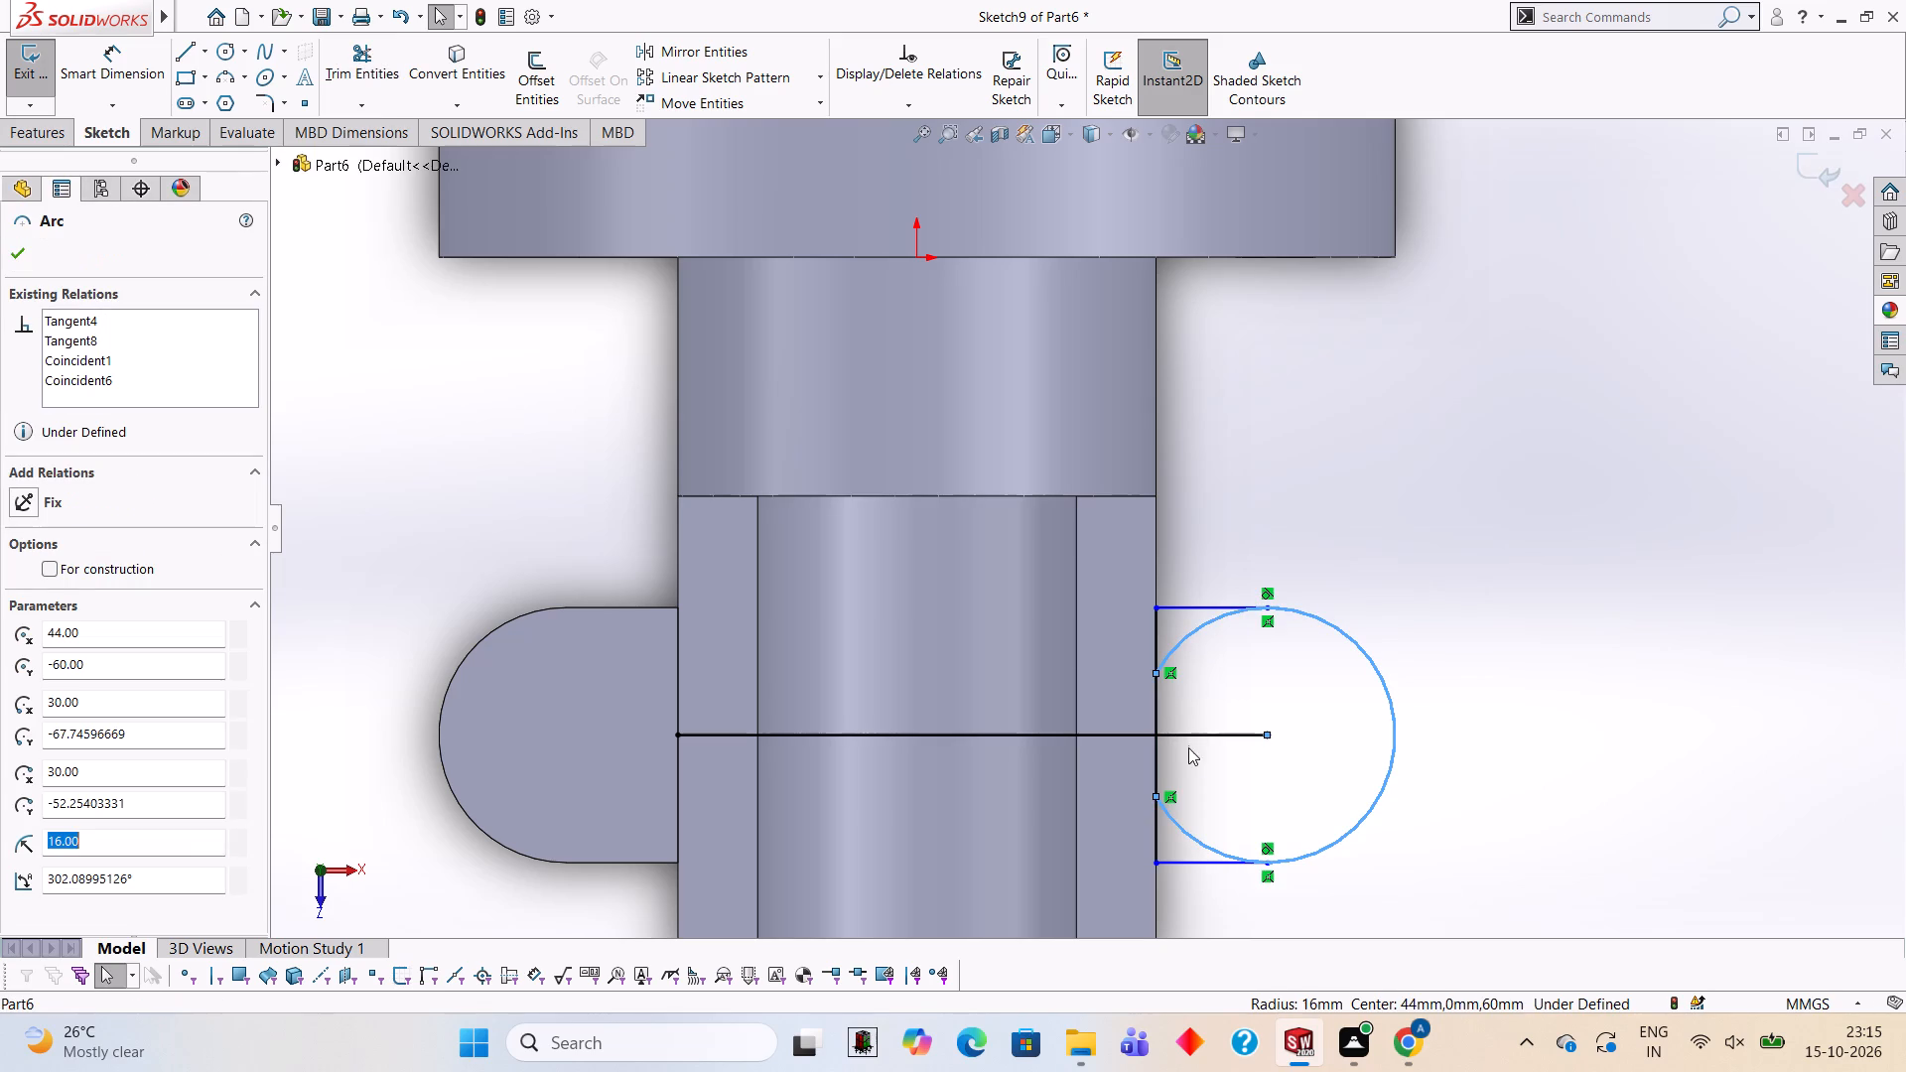
{"action": "left_click", "coordinate": [376, 64]}
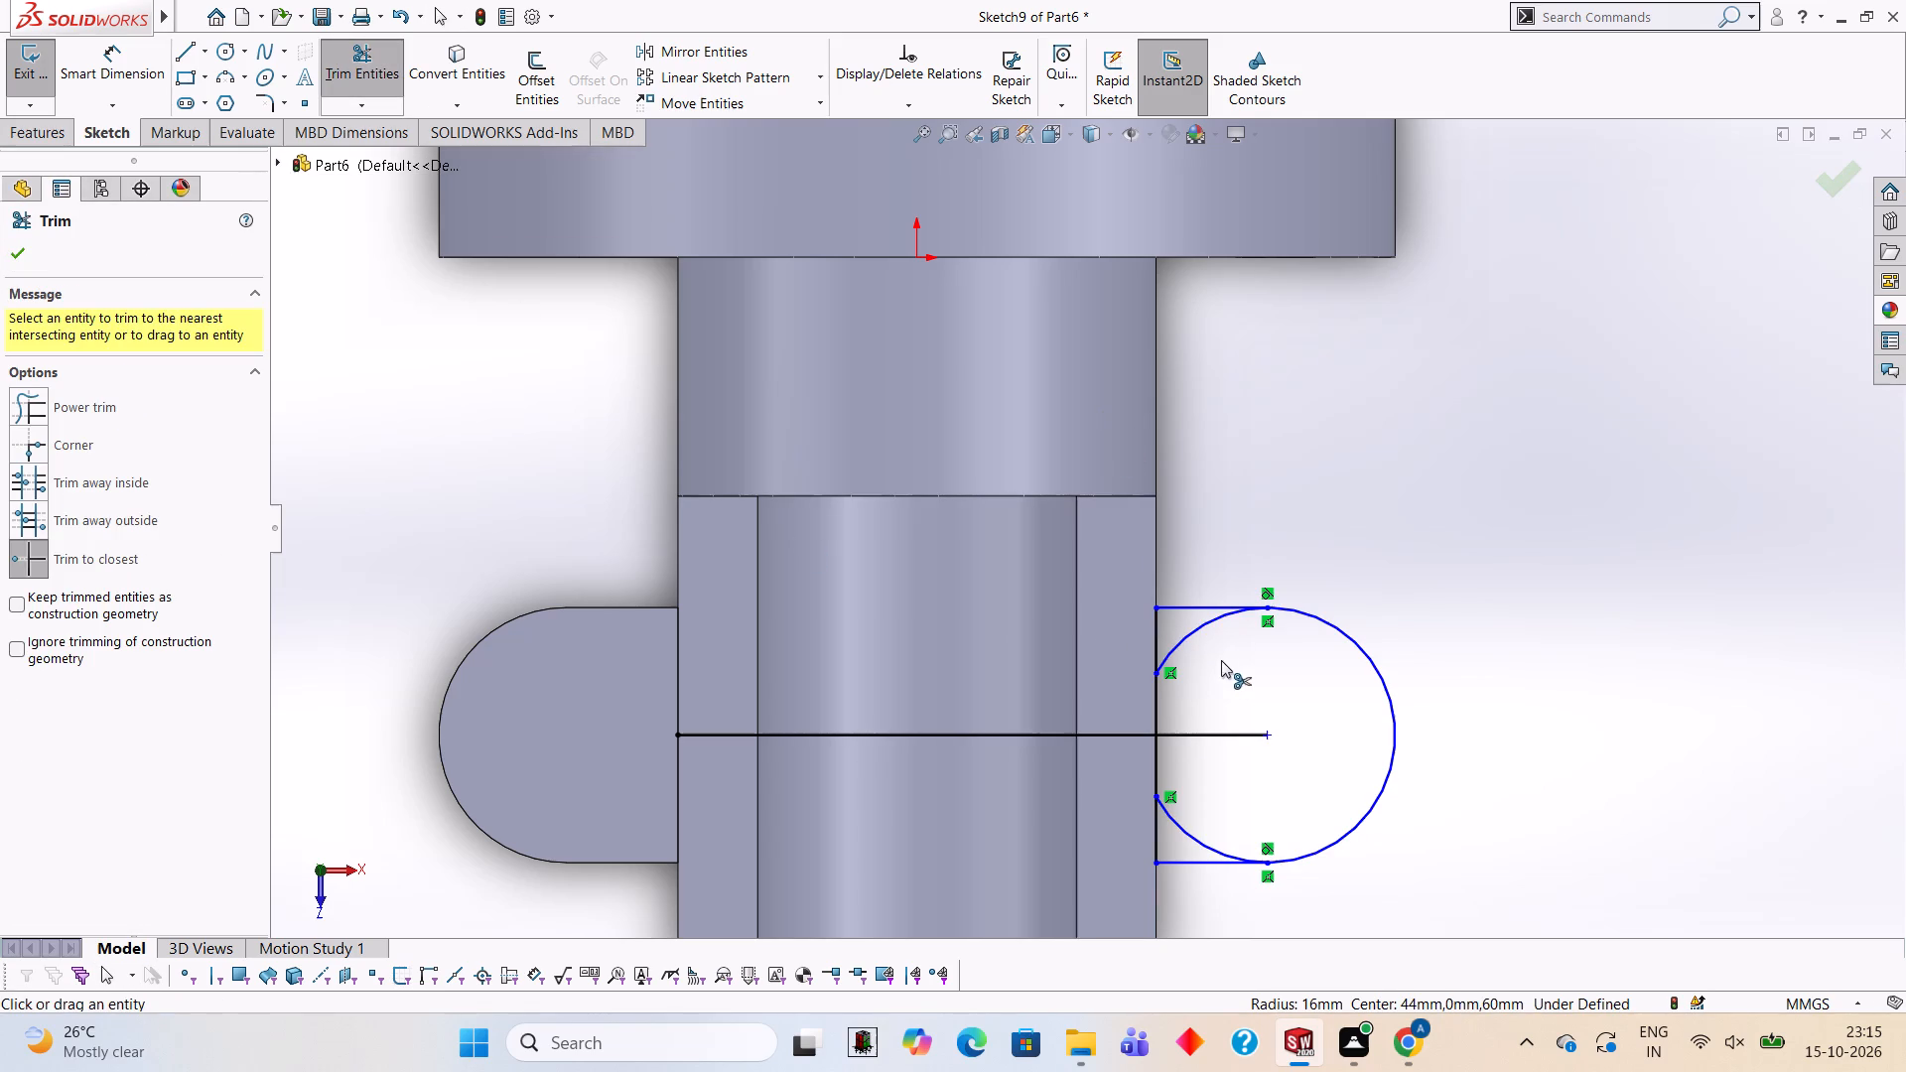
{"action": "left_click", "coordinate": [1187, 636]}
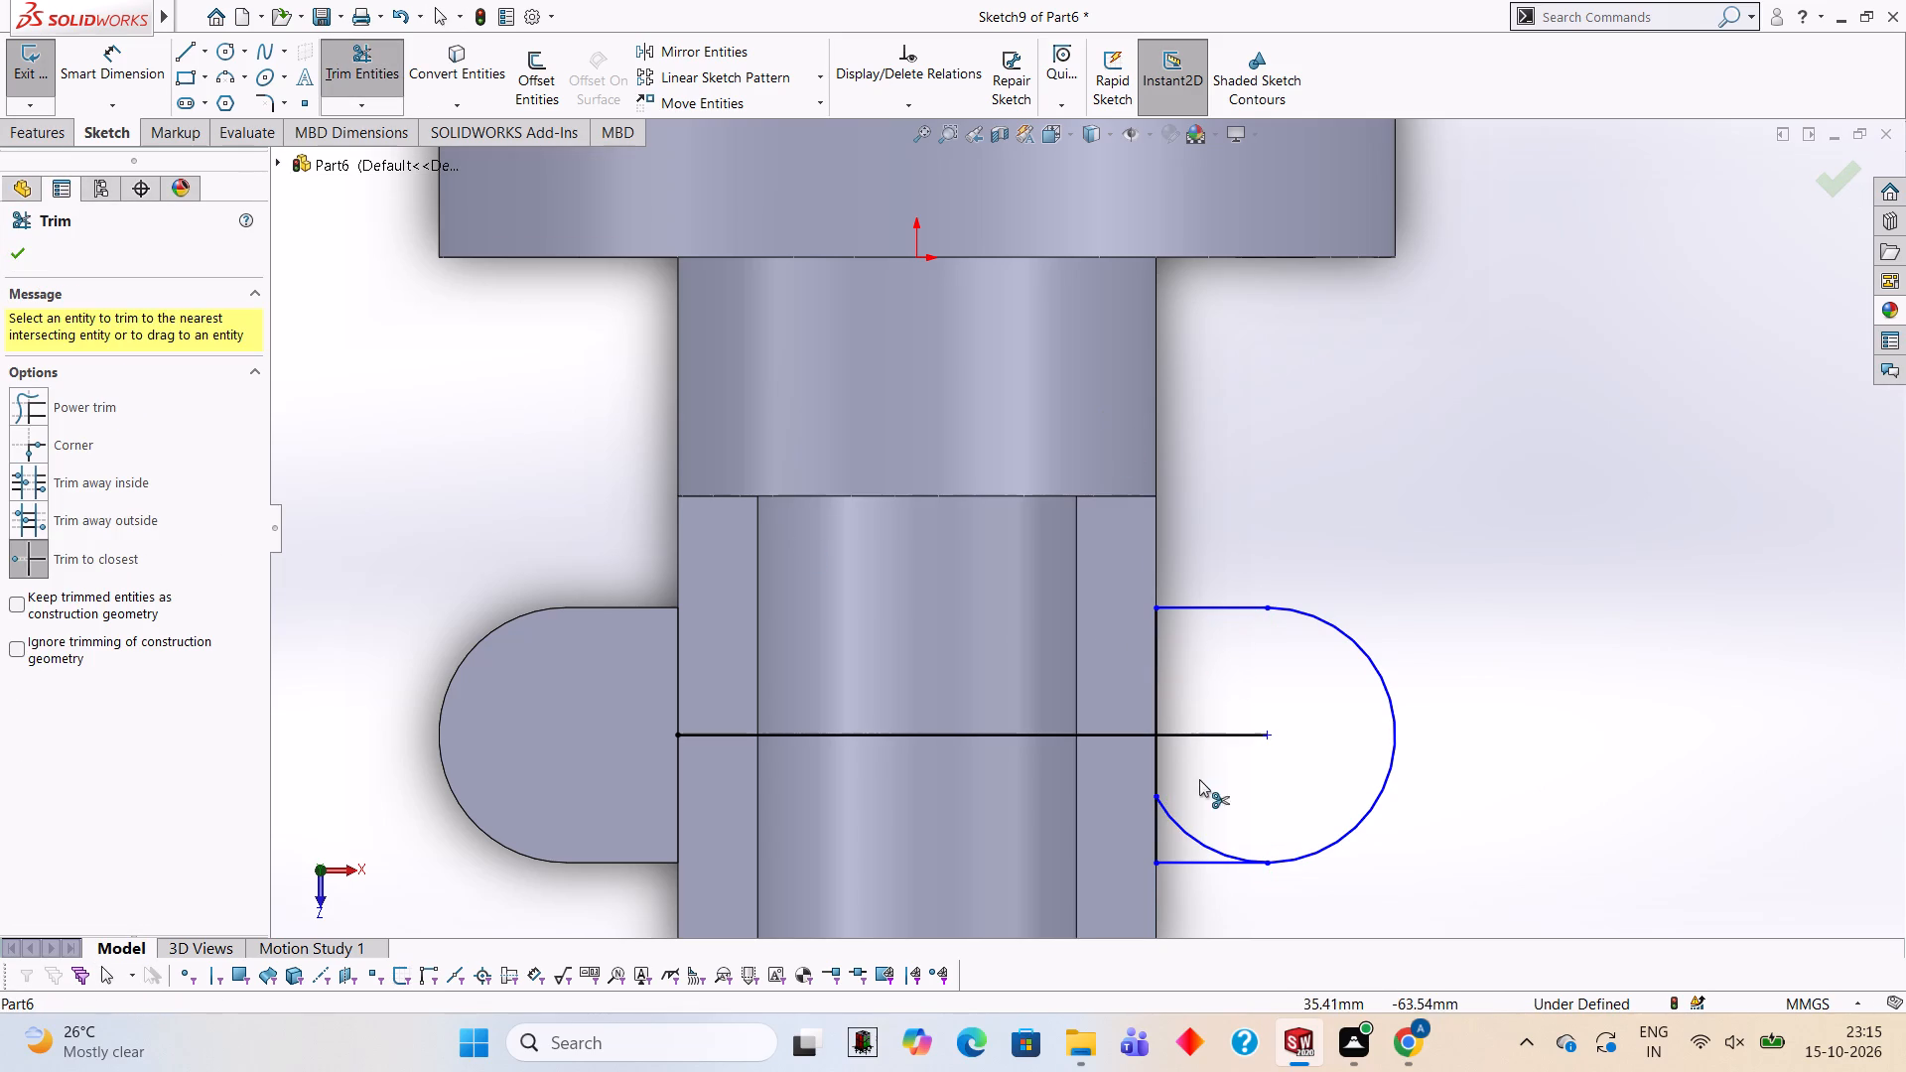
{"action": "left_click", "coordinate": [1182, 834]}
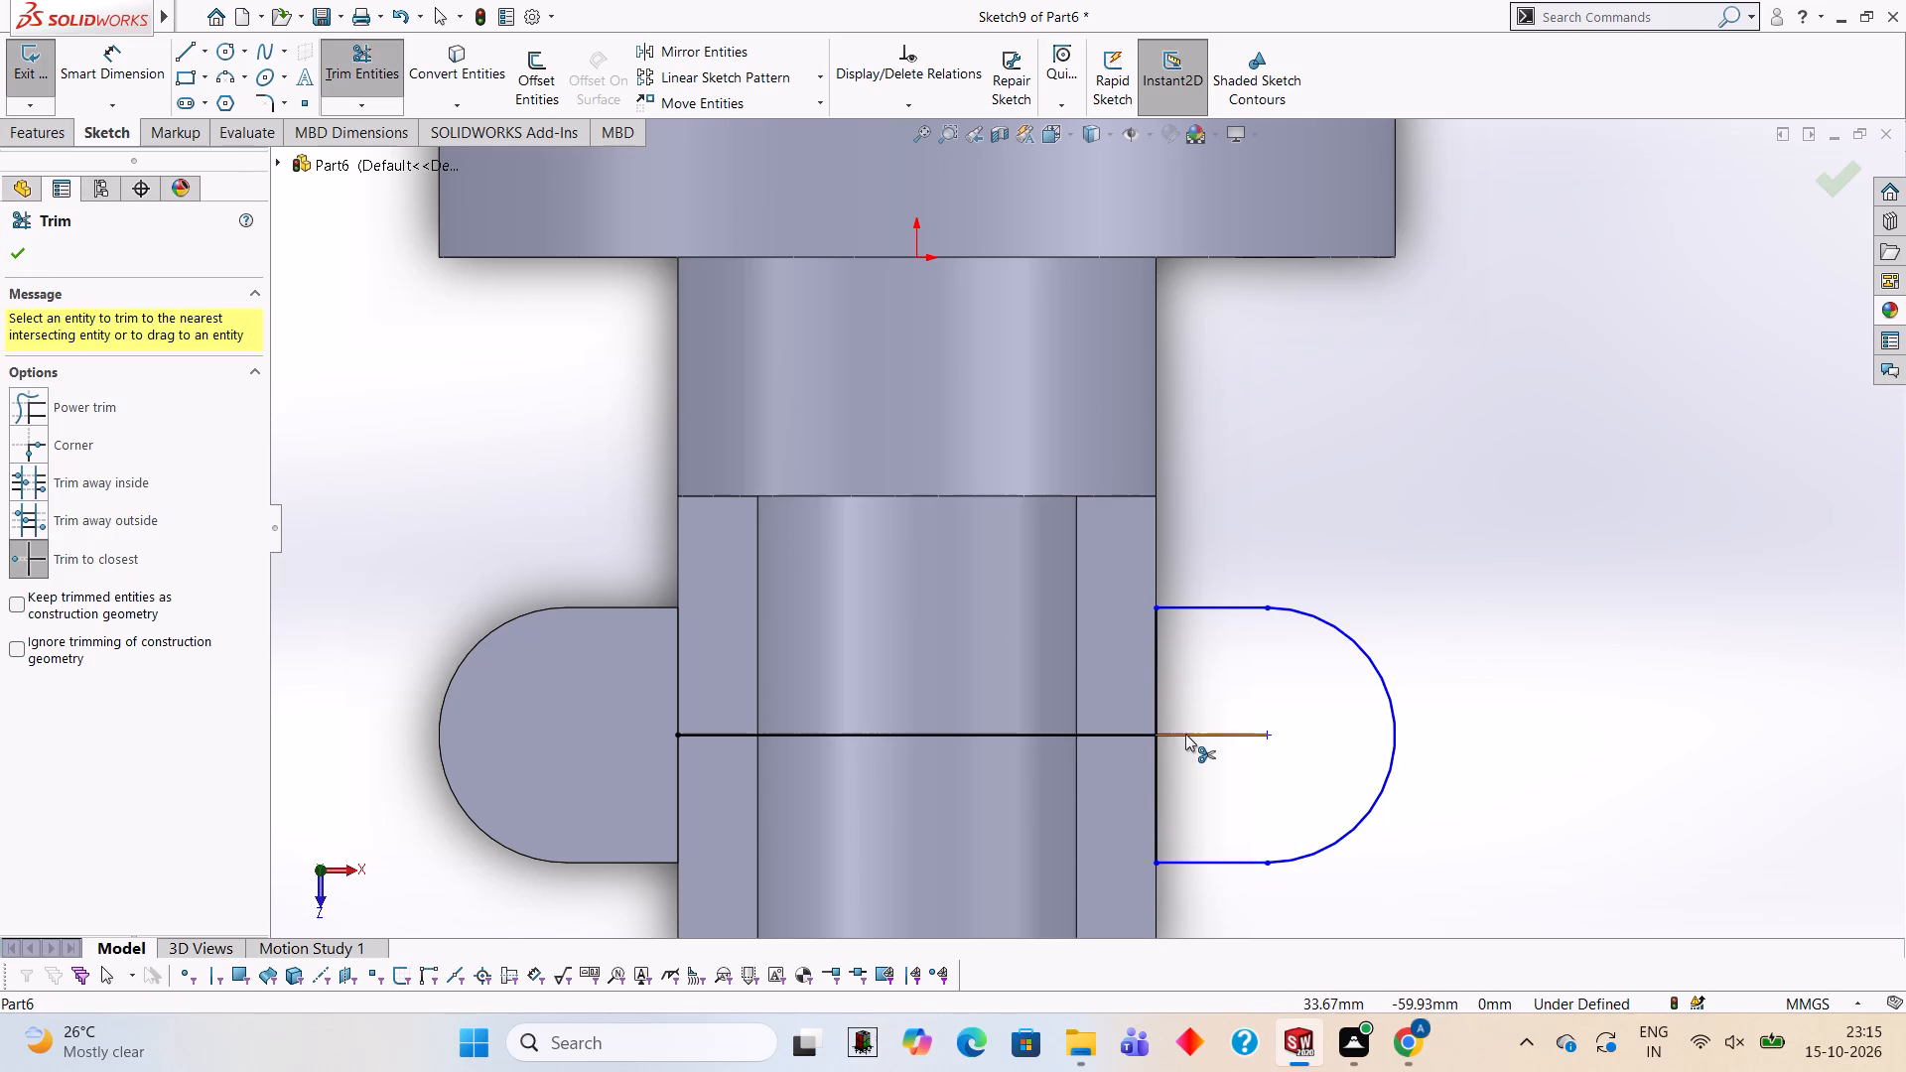
{"action": "left_click", "coordinate": [1185, 734]}
{"action": "left_click", "coordinate": [1130, 735]}
Extrude the round-ended lug profile 30 mm downward, alongside the extension like the existing lug on the opposite side.
{"action": "scroll", "coordinate": [1312, 798], "scroll_direction": "up", "scroll_amount": 1}
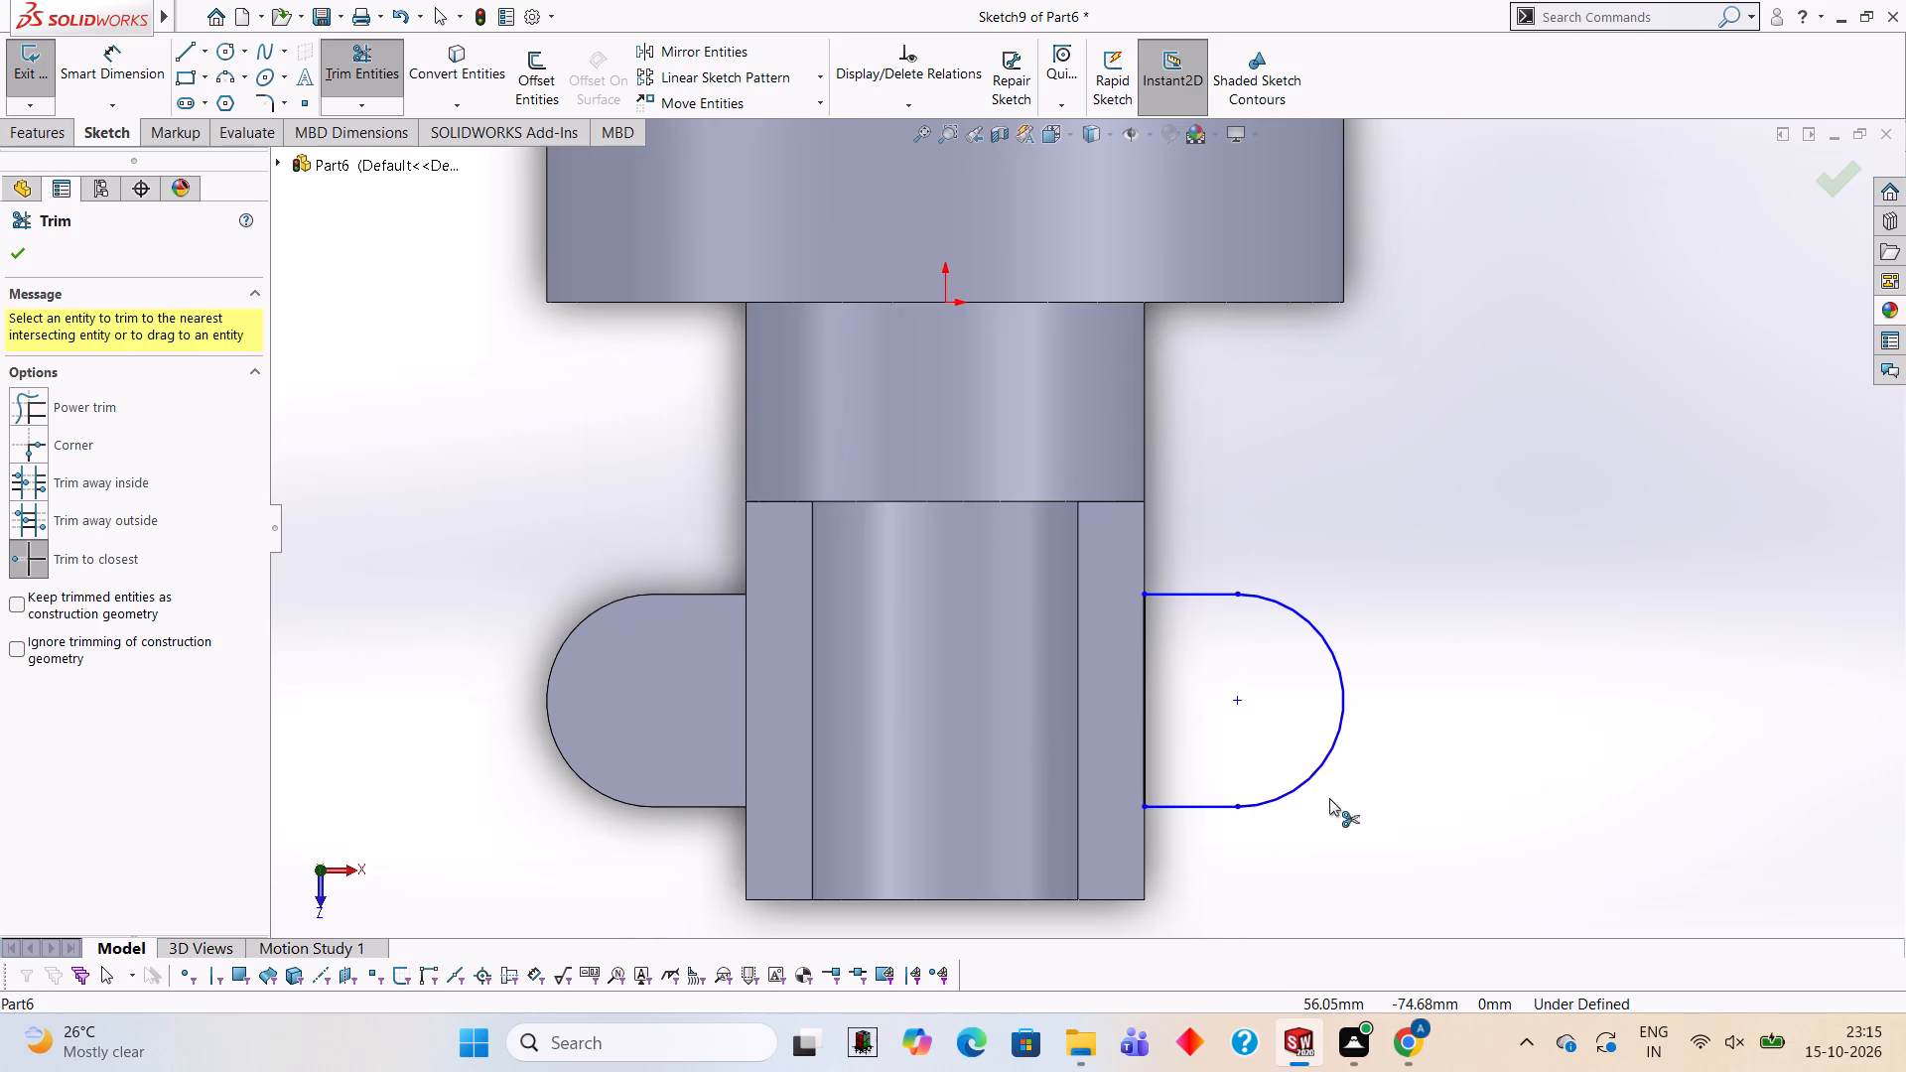
{"action": "left_click", "coordinate": [45, 135]}
{"action": "left_click", "coordinate": [62, 75]}
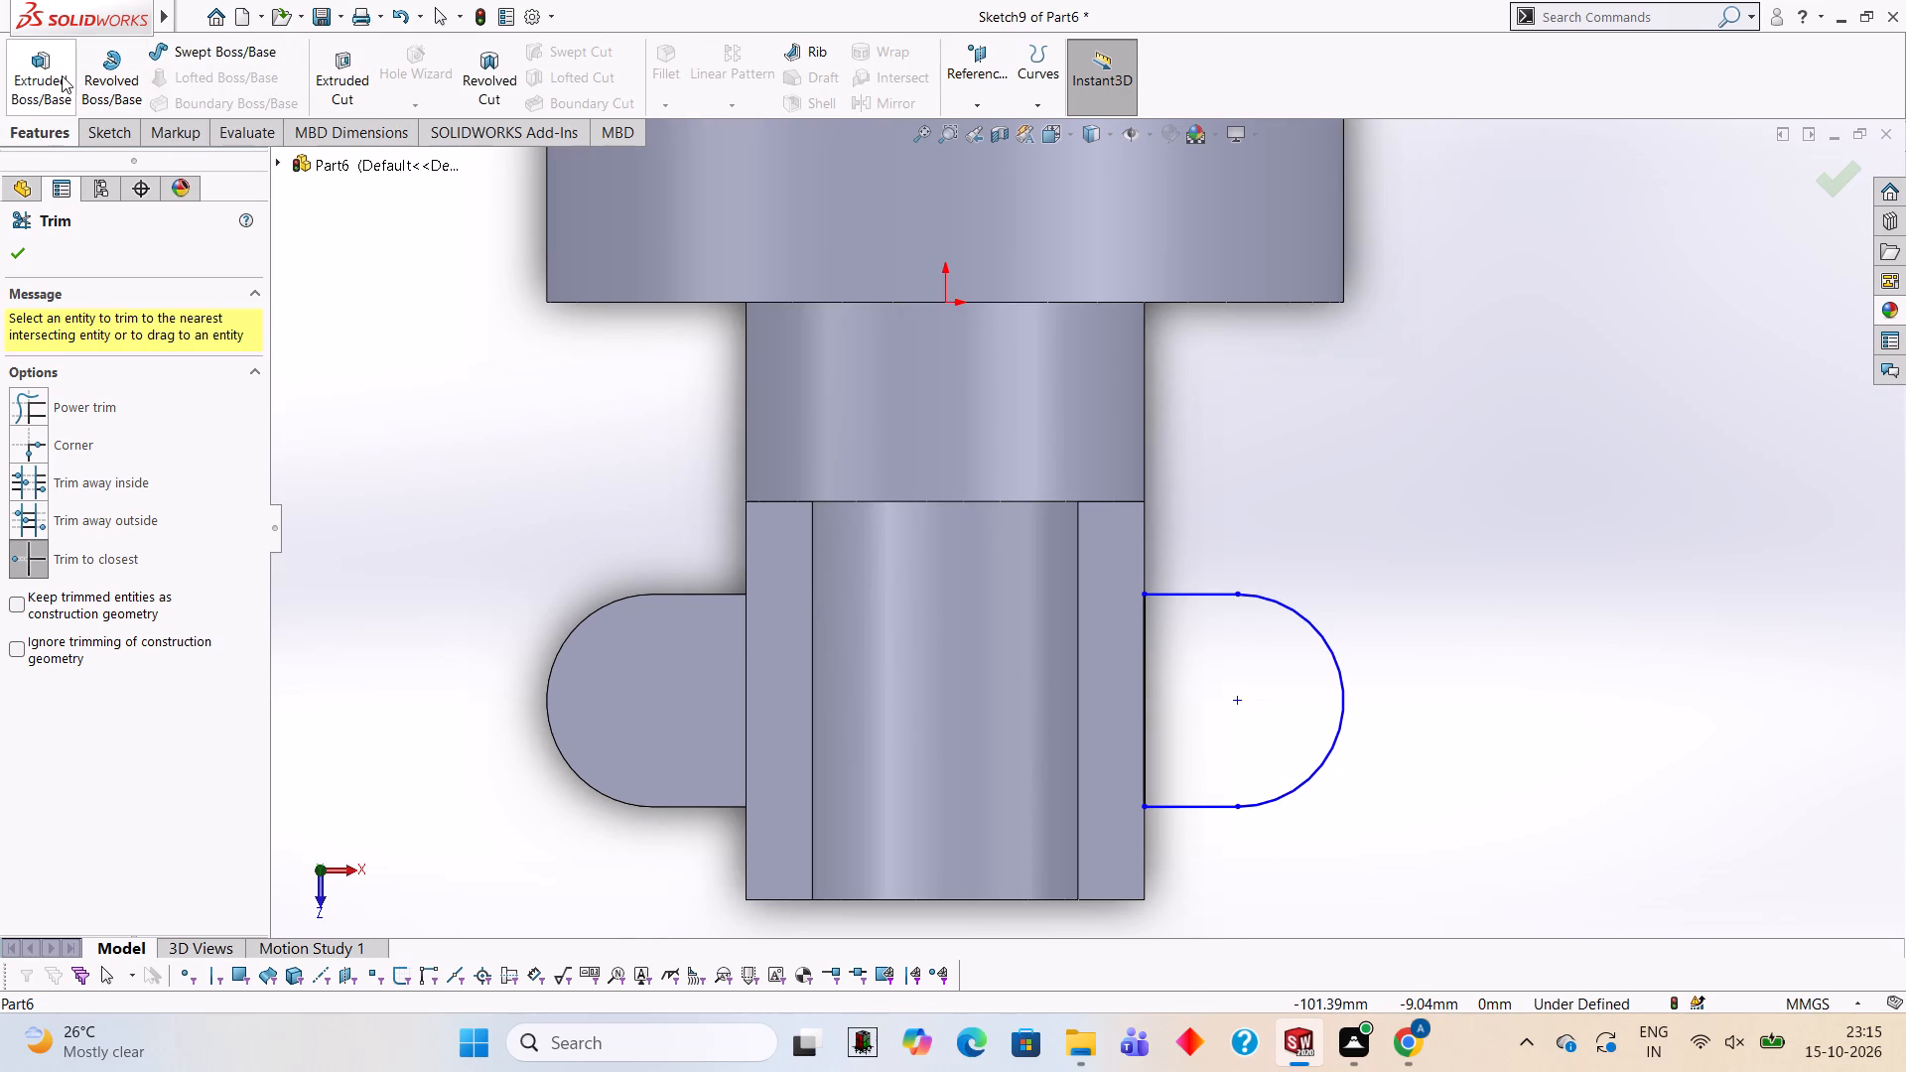
{"action": "scroll", "coordinate": [1061, 758], "scroll_direction": "up", "scroll_amount": 2}
{"action": "middle_click_drag", "start_coordinate": [1131, 785], "coordinate": [1128, 565]}
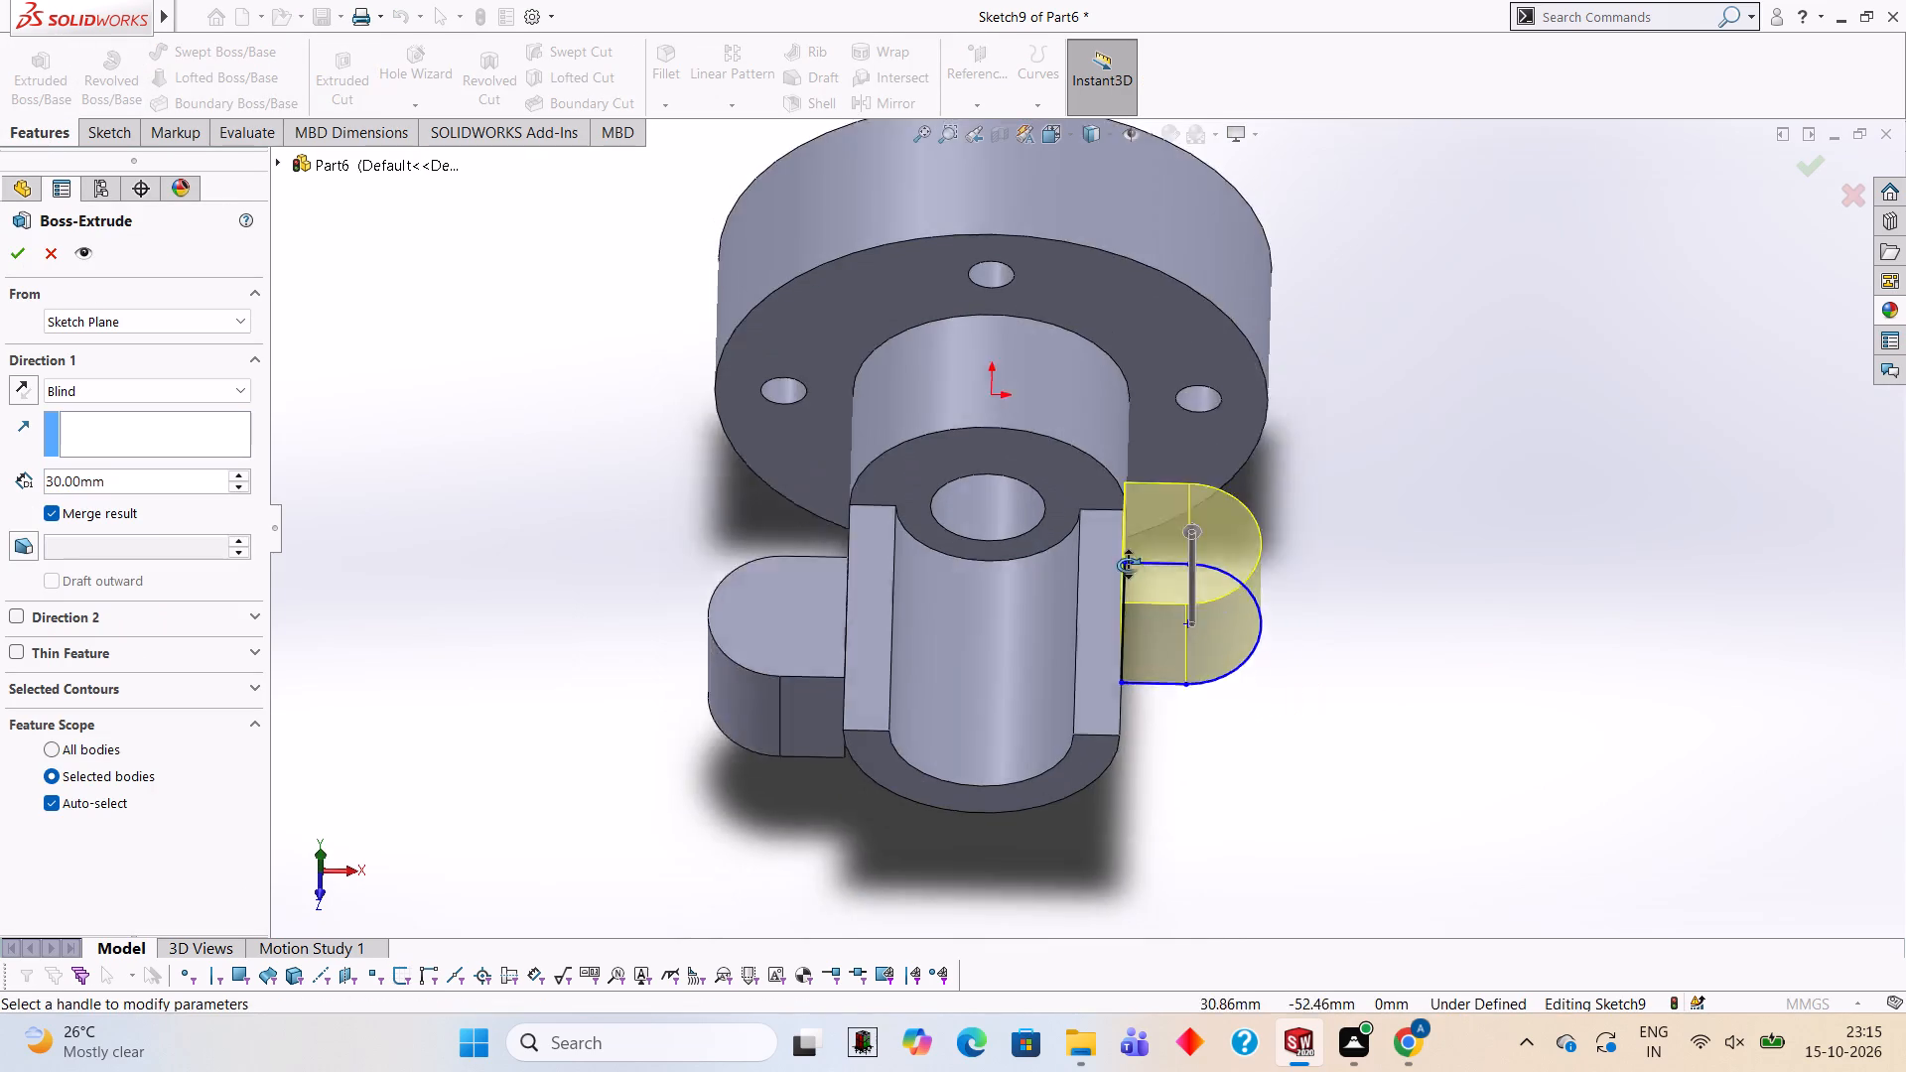
{"action": "middle_click_drag", "start_coordinate": [1128, 565], "coordinate": [1130, 480]}
{"action": "left_click", "coordinate": [39, 384]}
{"action": "left_click", "coordinate": [28, 384]}
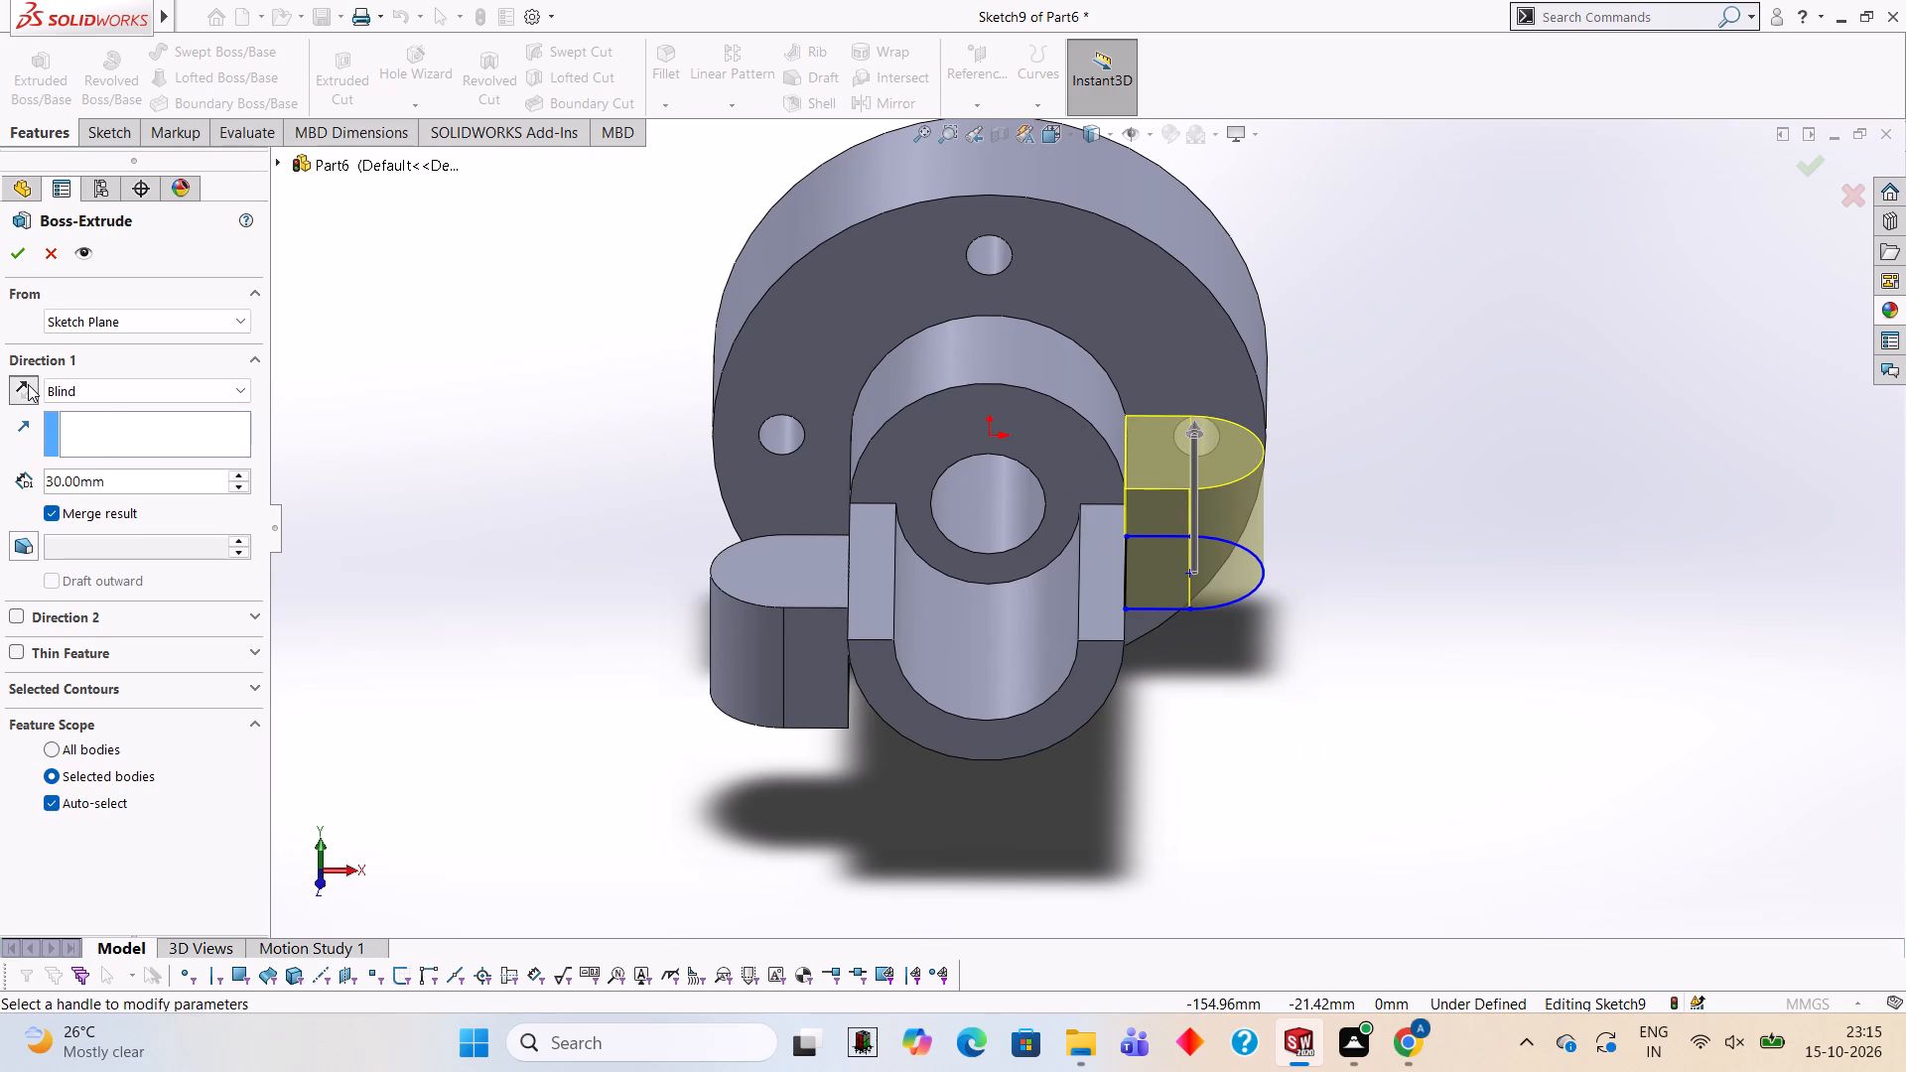
{"action": "left_click", "coordinate": [18, 261]}
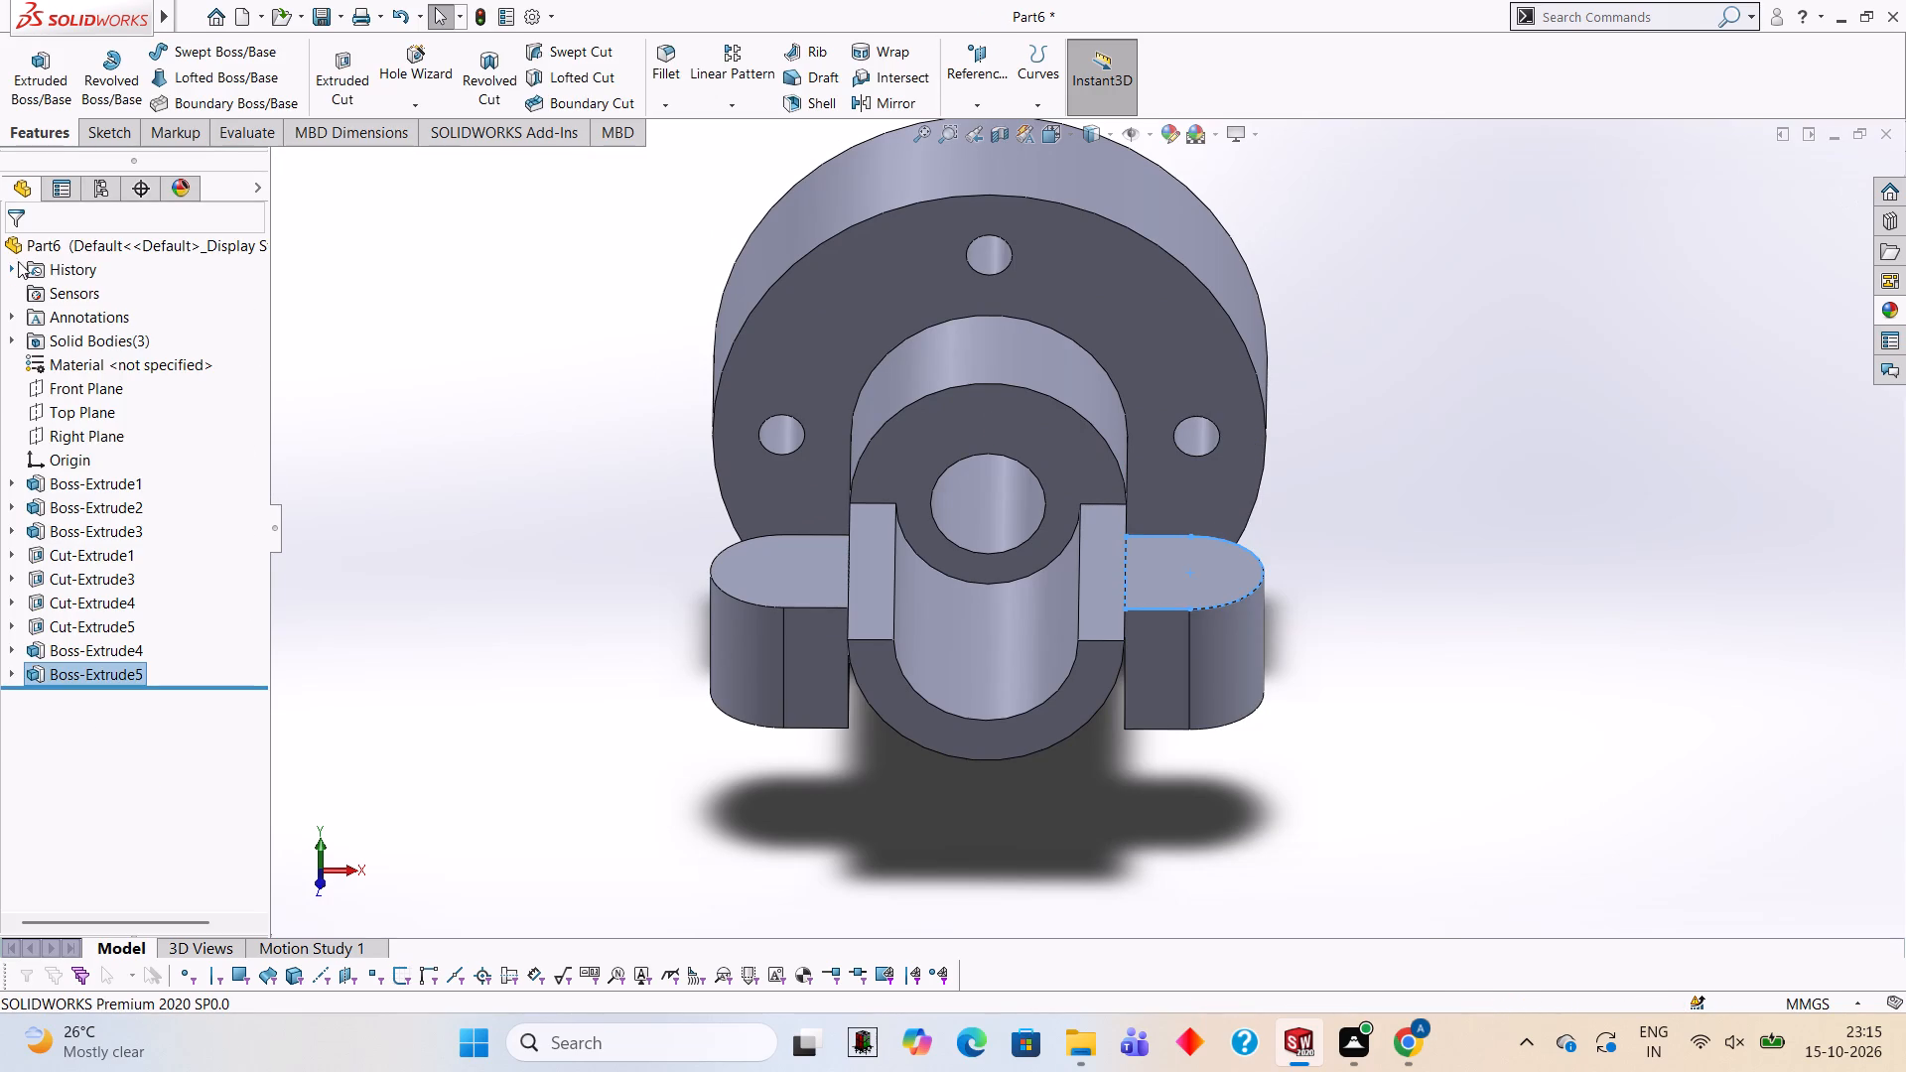
{"action": "left_click", "coordinate": [597, 521]}
On the new lug's underside face, sketch a 60 by 32 mm rectangle across the extension, joining the inner corners of both lugs.
{"action": "middle_click_drag", "start_coordinate": [778, 551], "coordinate": [779, 647]}
{"action": "scroll", "coordinate": [799, 657], "scroll_direction": "up", "scroll_amount": 2}
{"action": "middle_click_drag", "start_coordinate": [1064, 679], "coordinate": [1232, 672]}
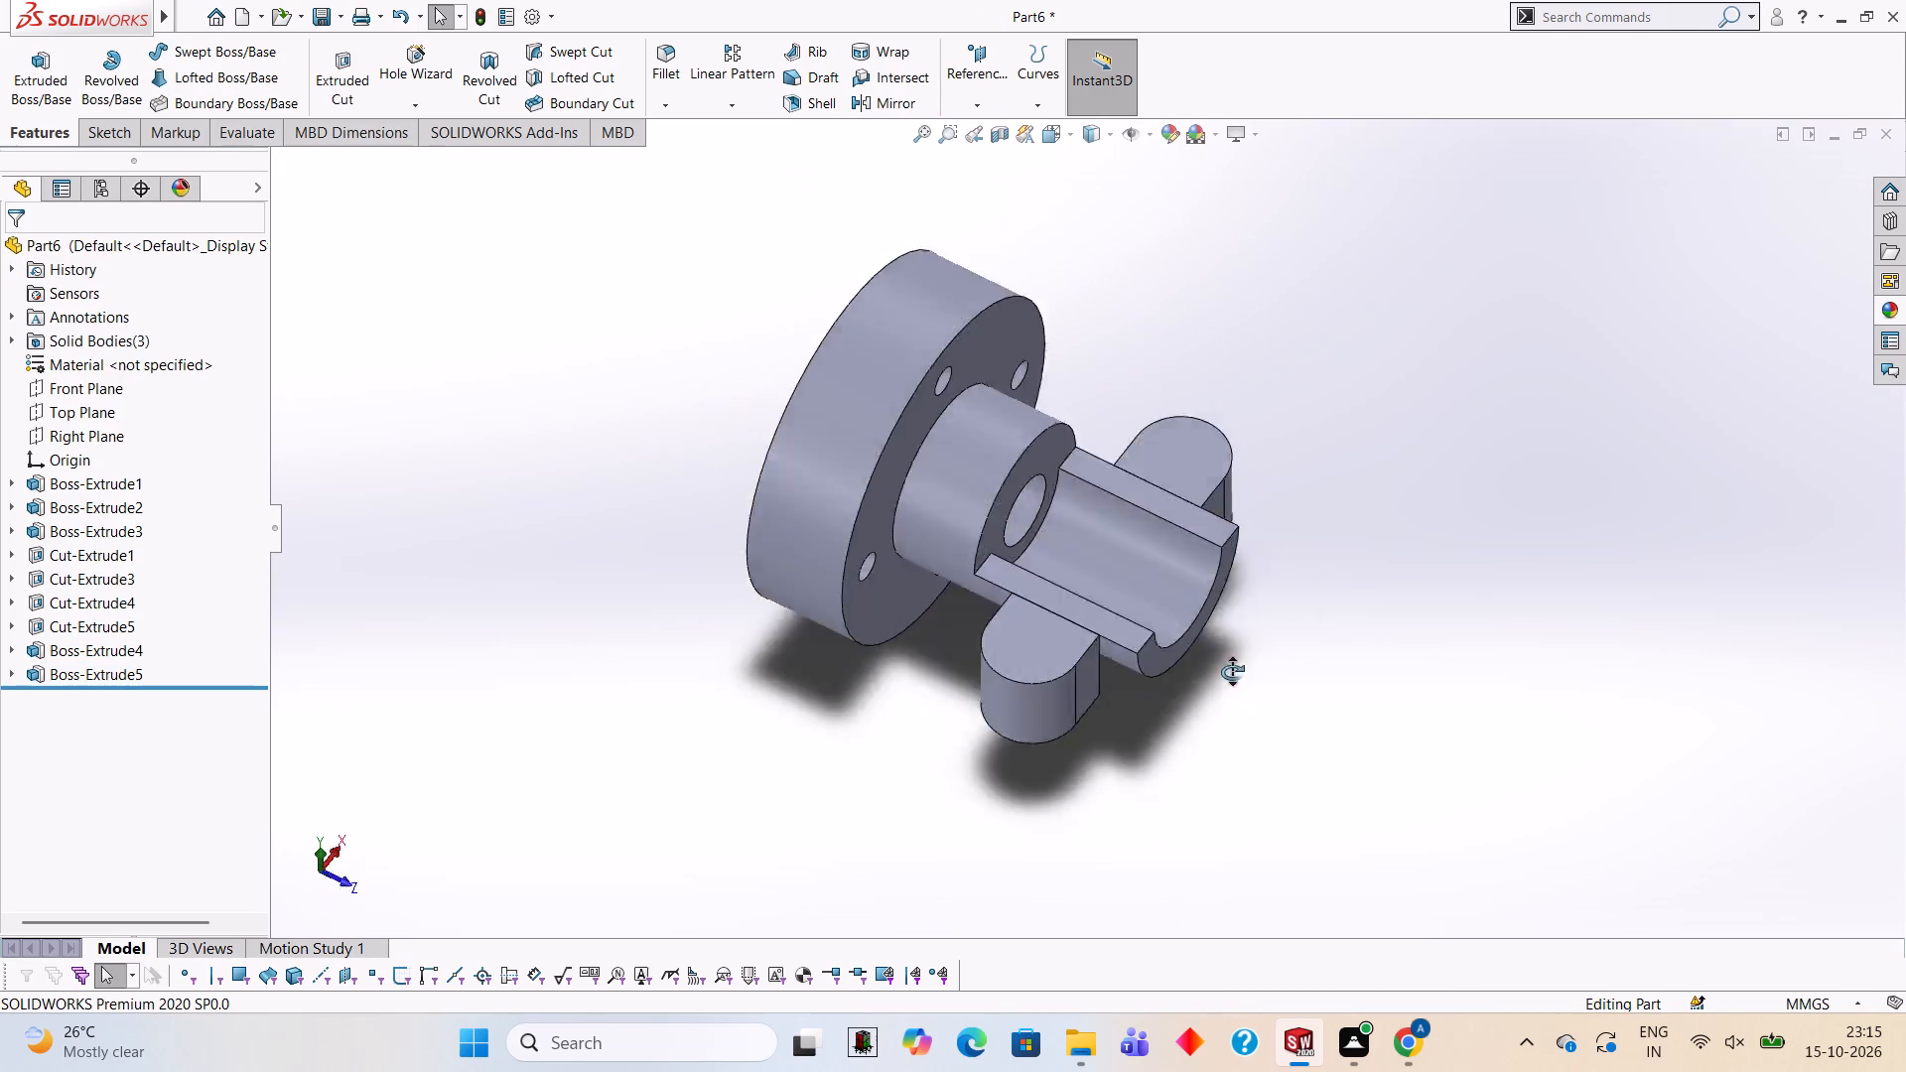
{"action": "middle_click_drag", "start_coordinate": [1232, 672], "coordinate": [1185, 403]}
{"action": "middle_click_drag", "start_coordinate": [1127, 586], "coordinate": [1183, 704]}
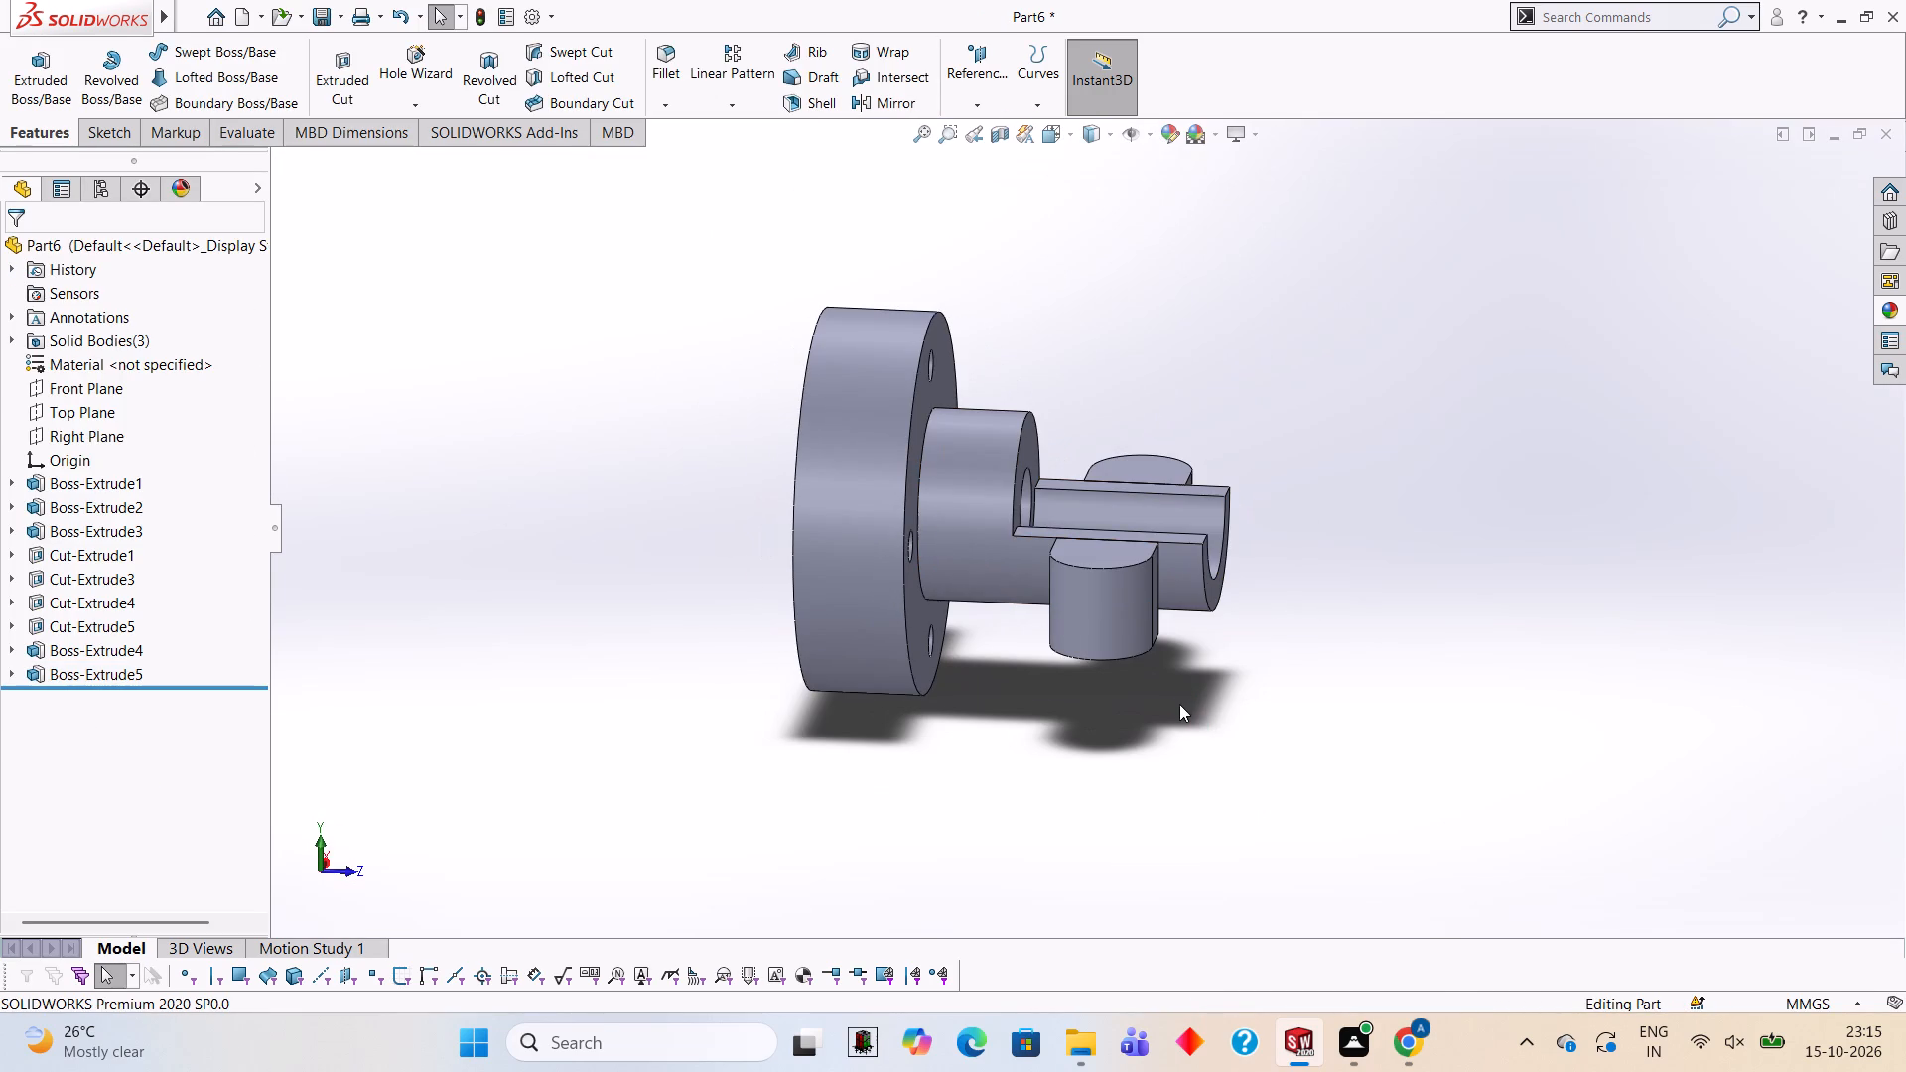
{"action": "middle_click_drag", "start_coordinate": [1338, 554], "coordinate": [1190, 371]}
{"action": "middle_click_drag", "start_coordinate": [1268, 645], "coordinate": [1266, 407]}
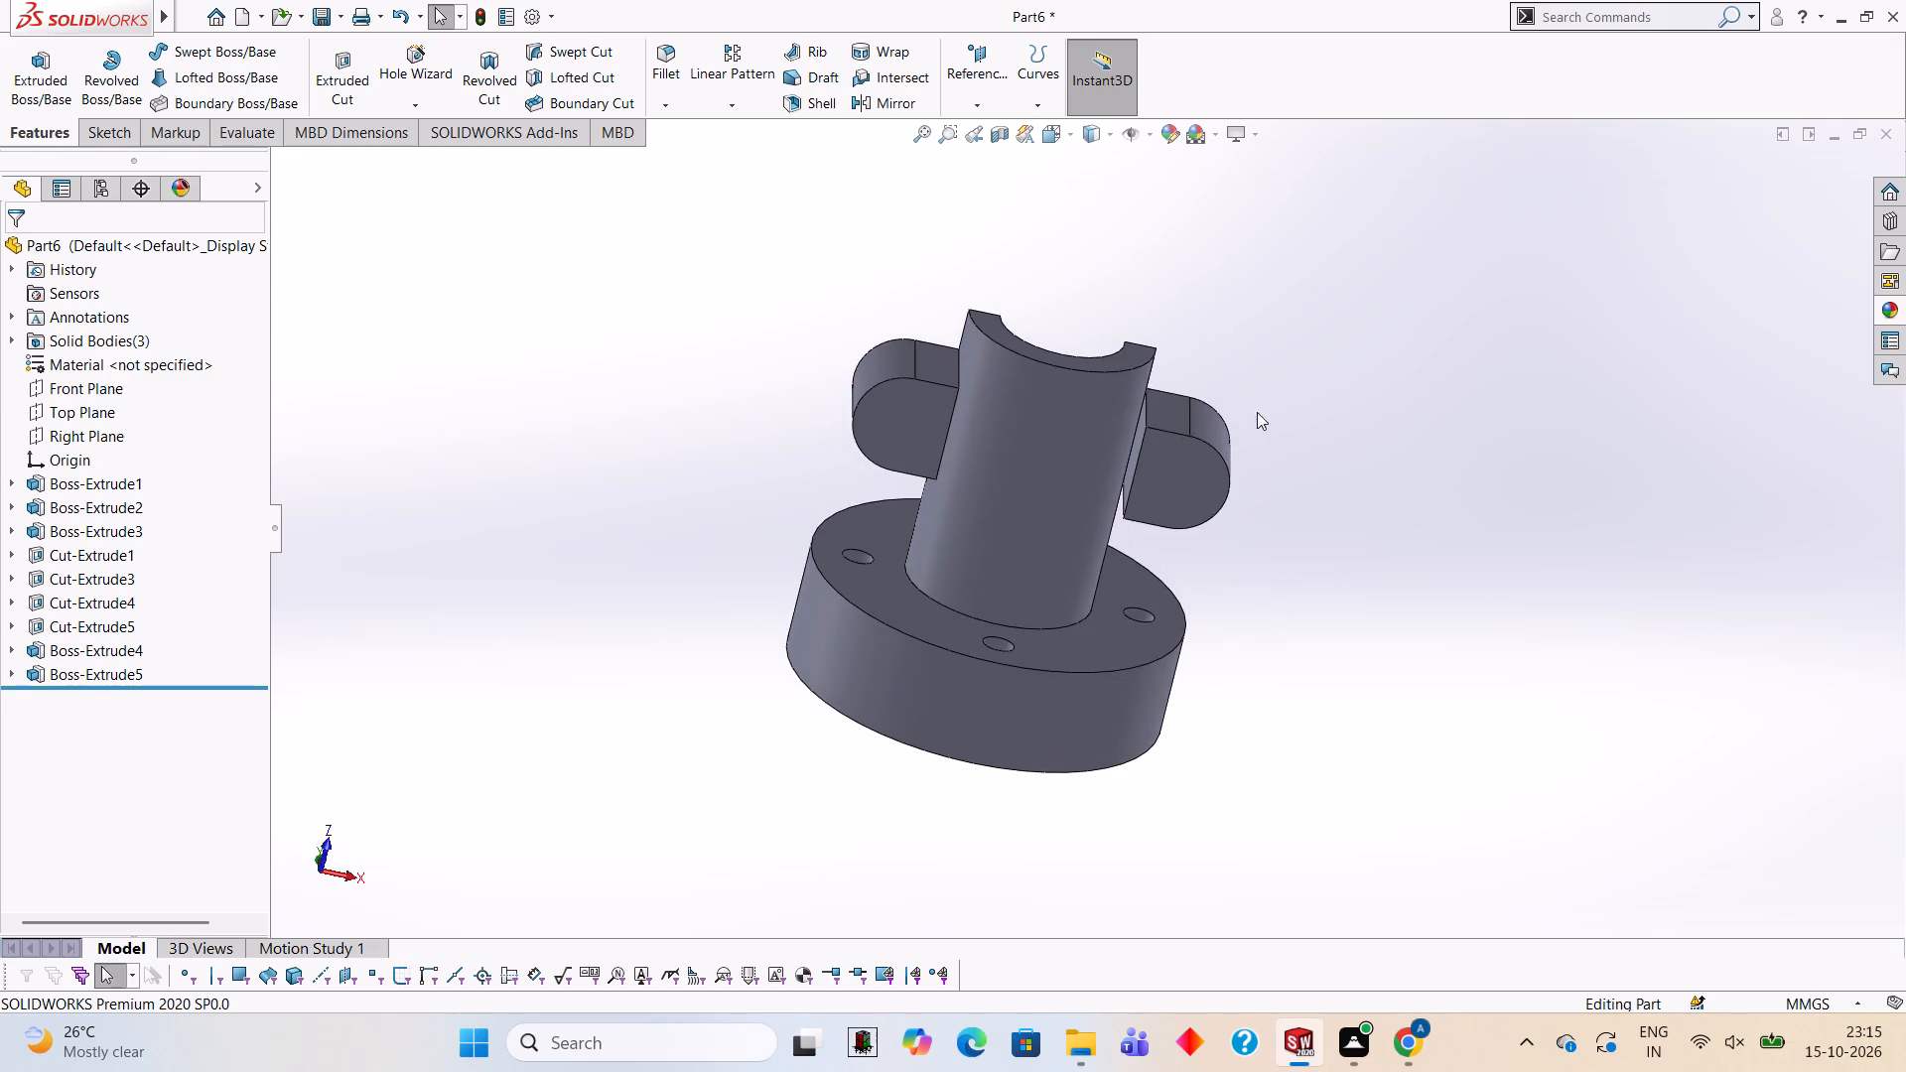
{"action": "middle_click_drag", "start_coordinate": [1263, 590], "coordinate": [1261, 417]}
{"action": "left_click", "coordinate": [1172, 438]}
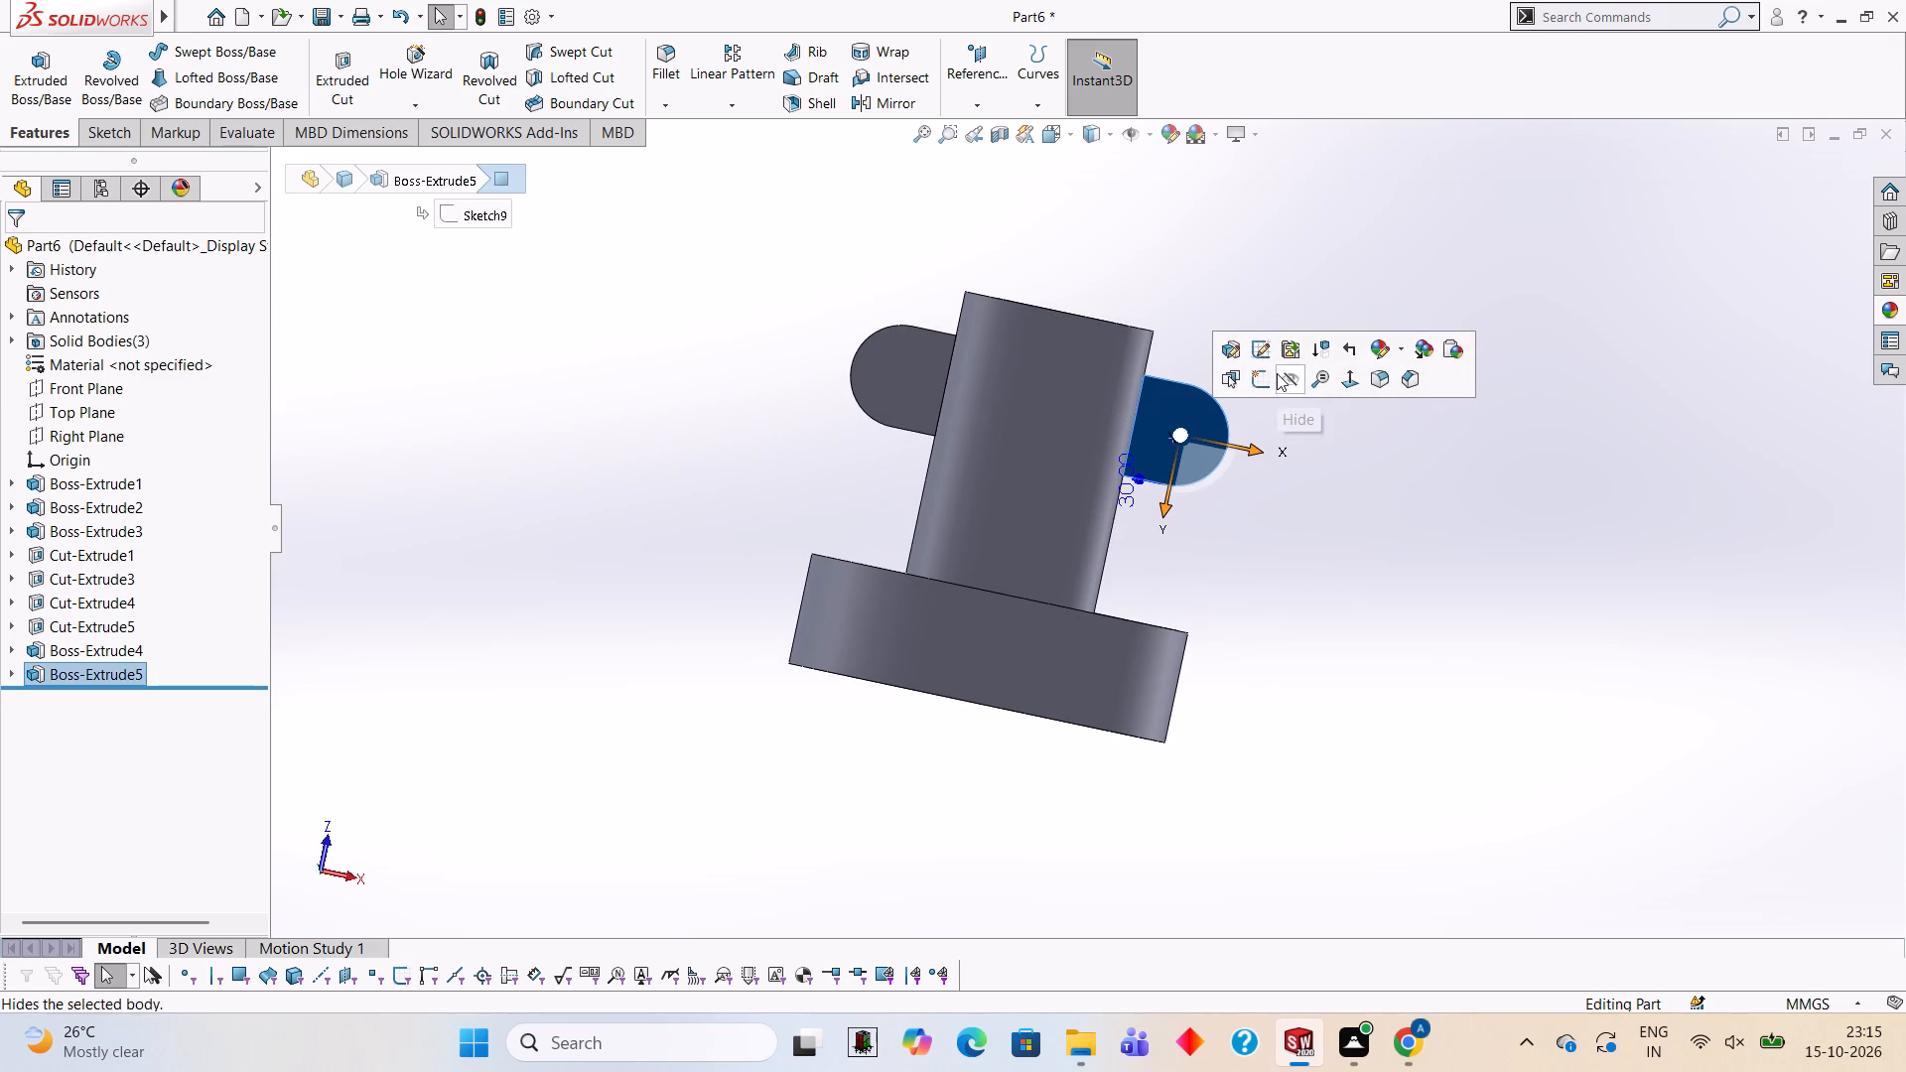
{"action": "left_click", "coordinate": [1264, 373]}
{"action": "key", "text": "ctrl+8"}
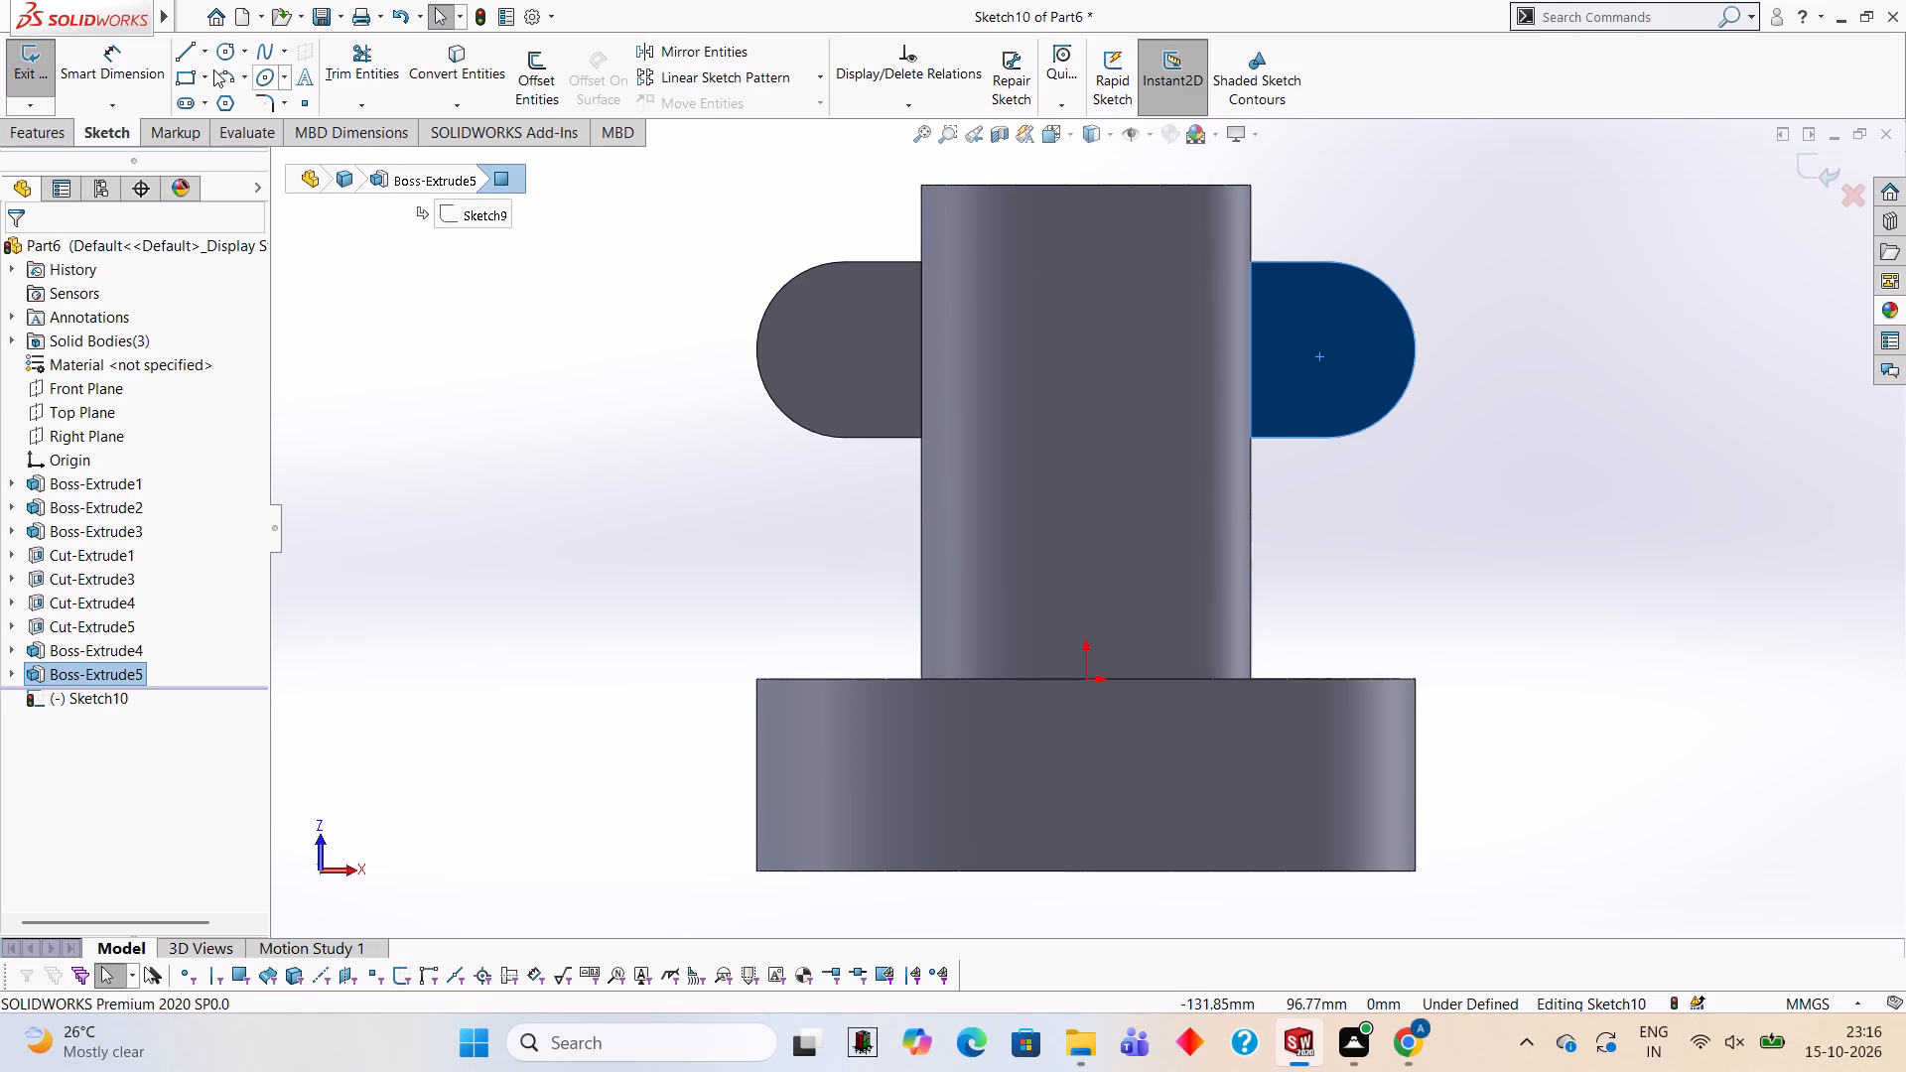
{"action": "left_click", "coordinate": [180, 52]}
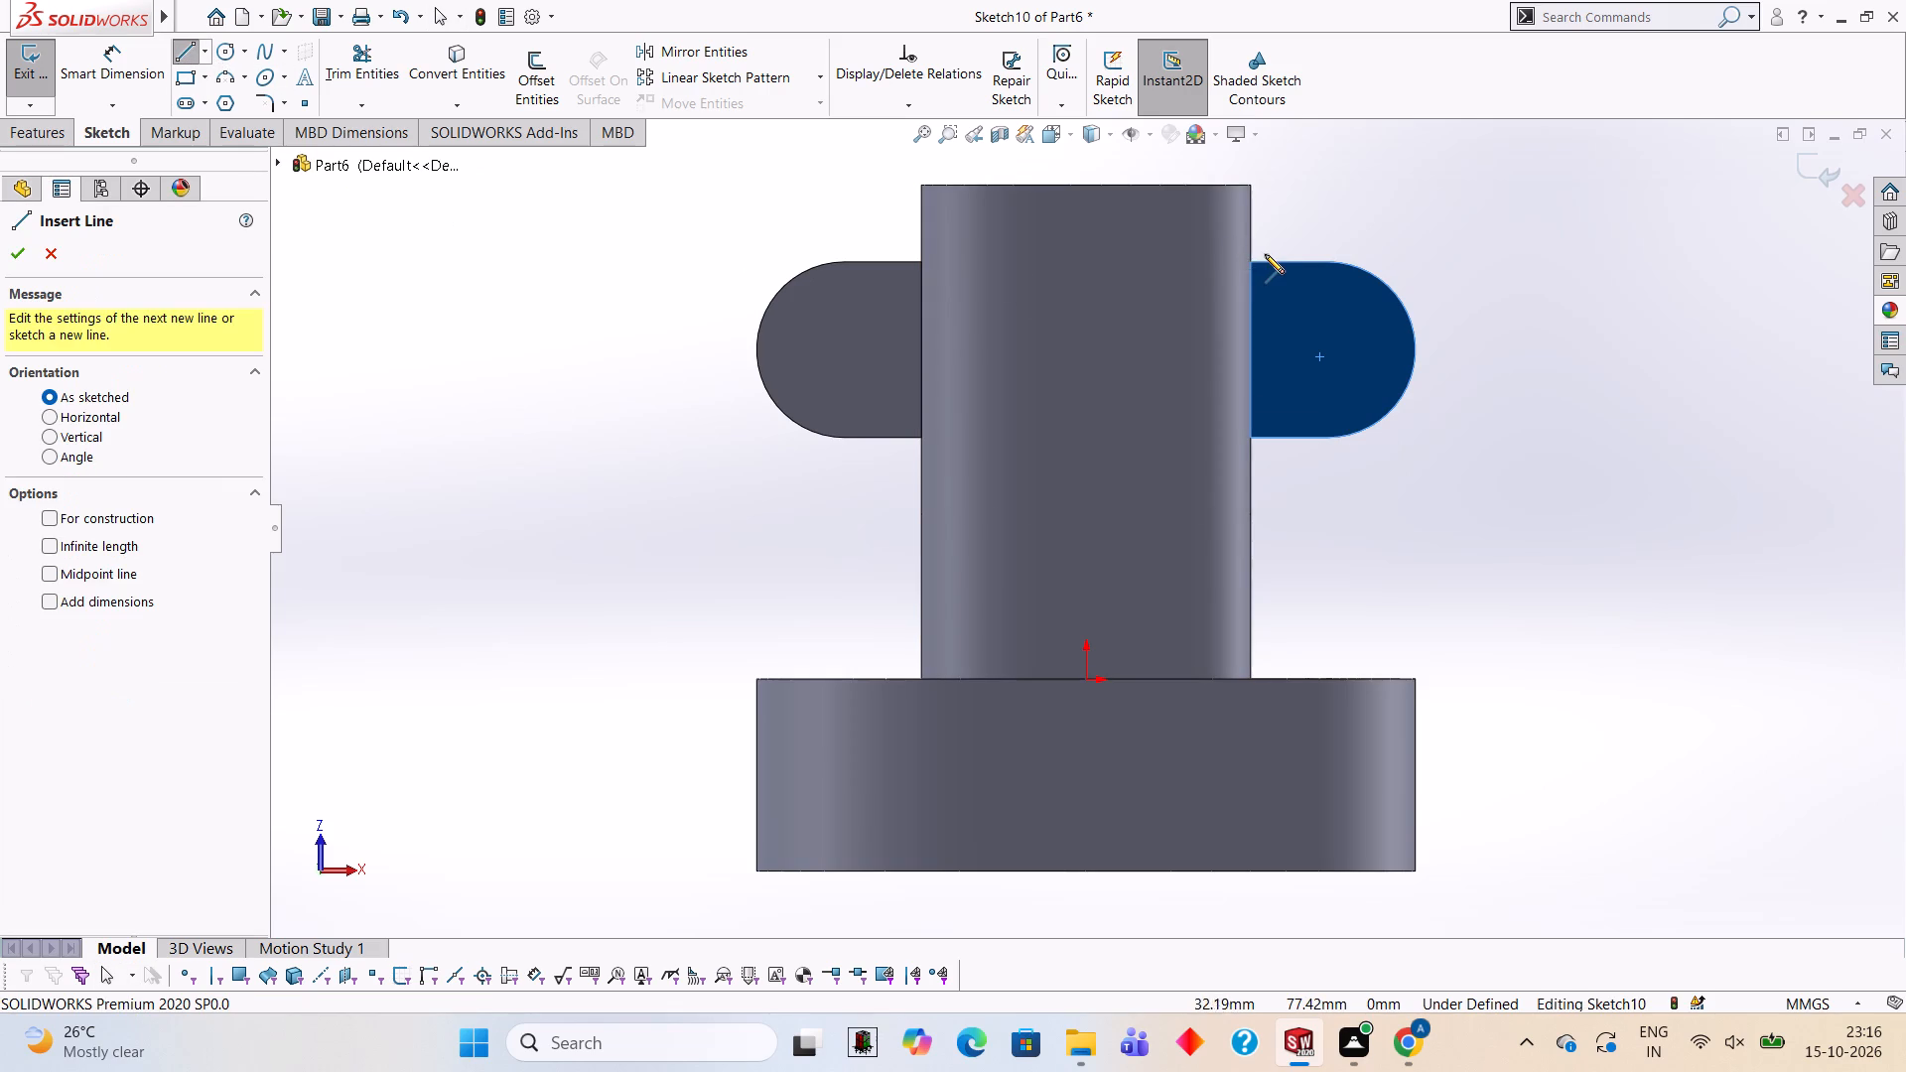
{"action": "left_click", "coordinate": [1250, 261]}
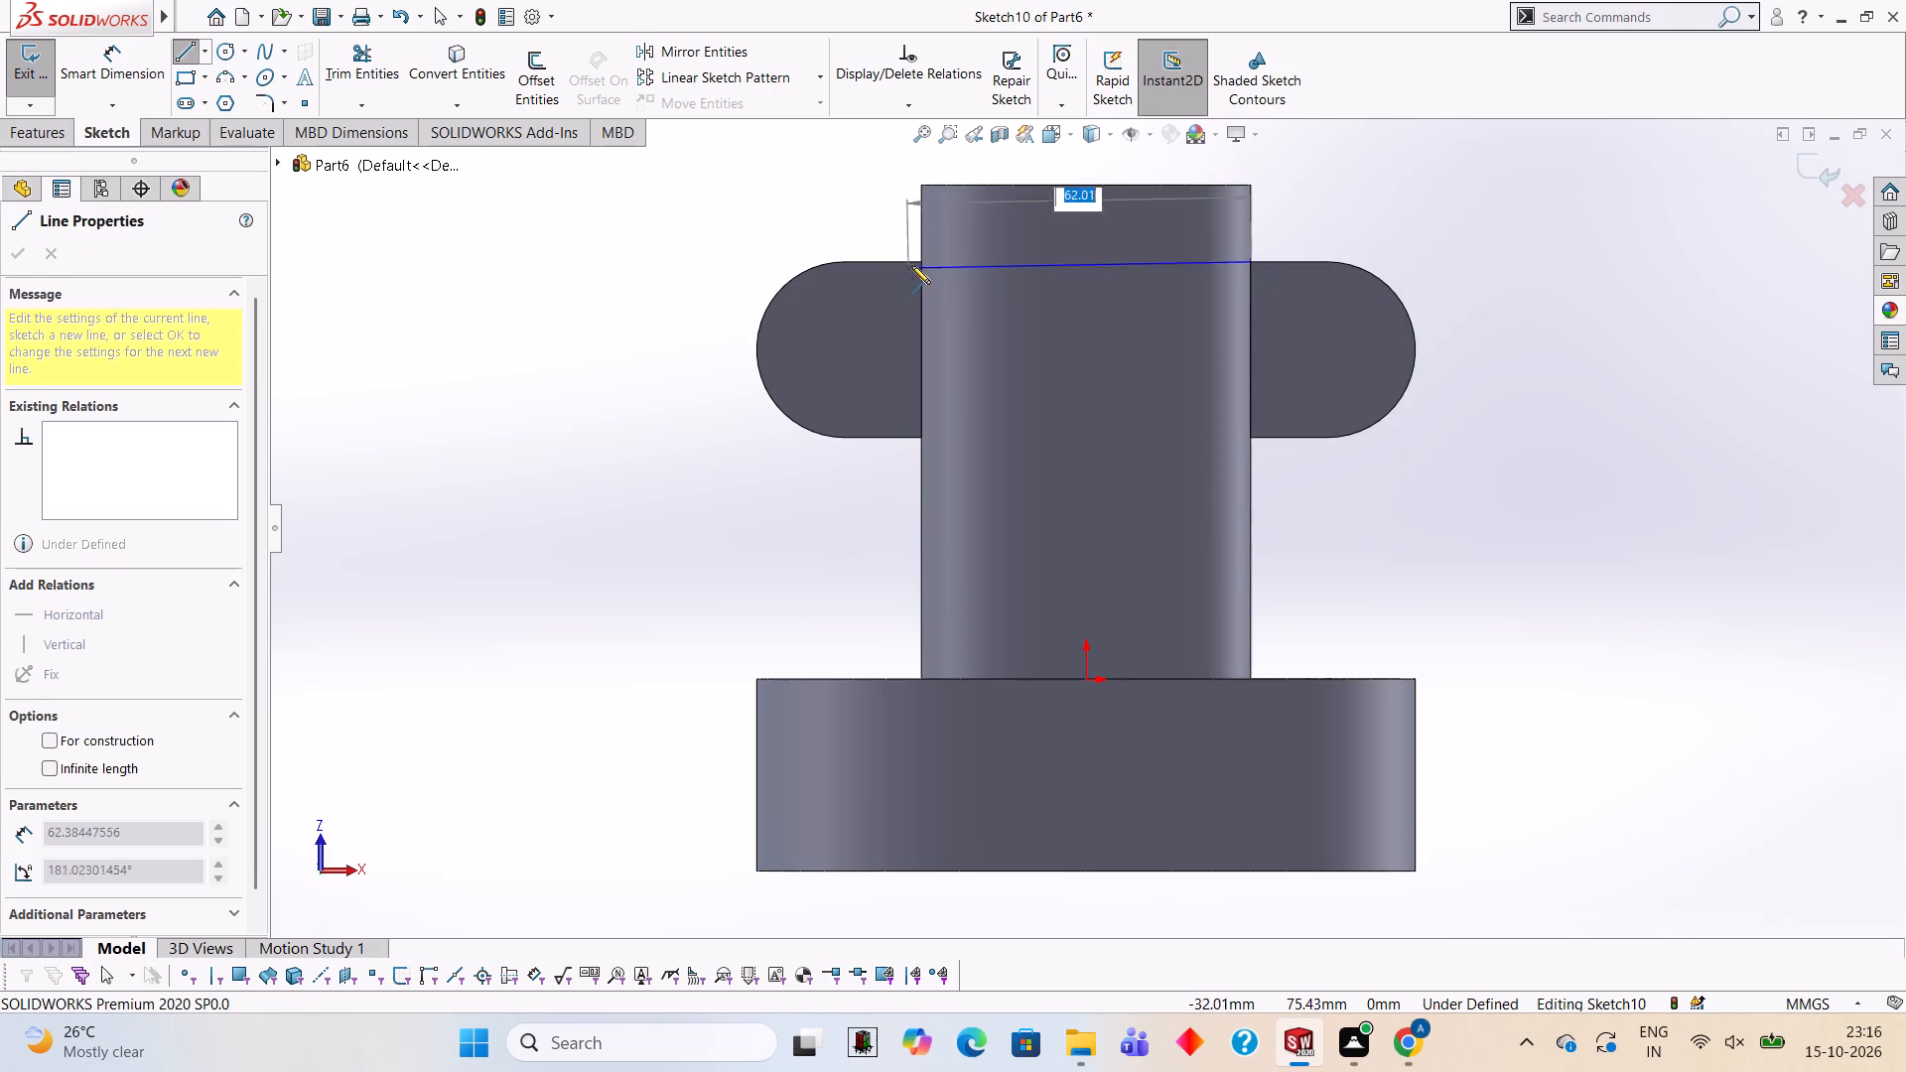
{"action": "left_click", "coordinate": [919, 262]}
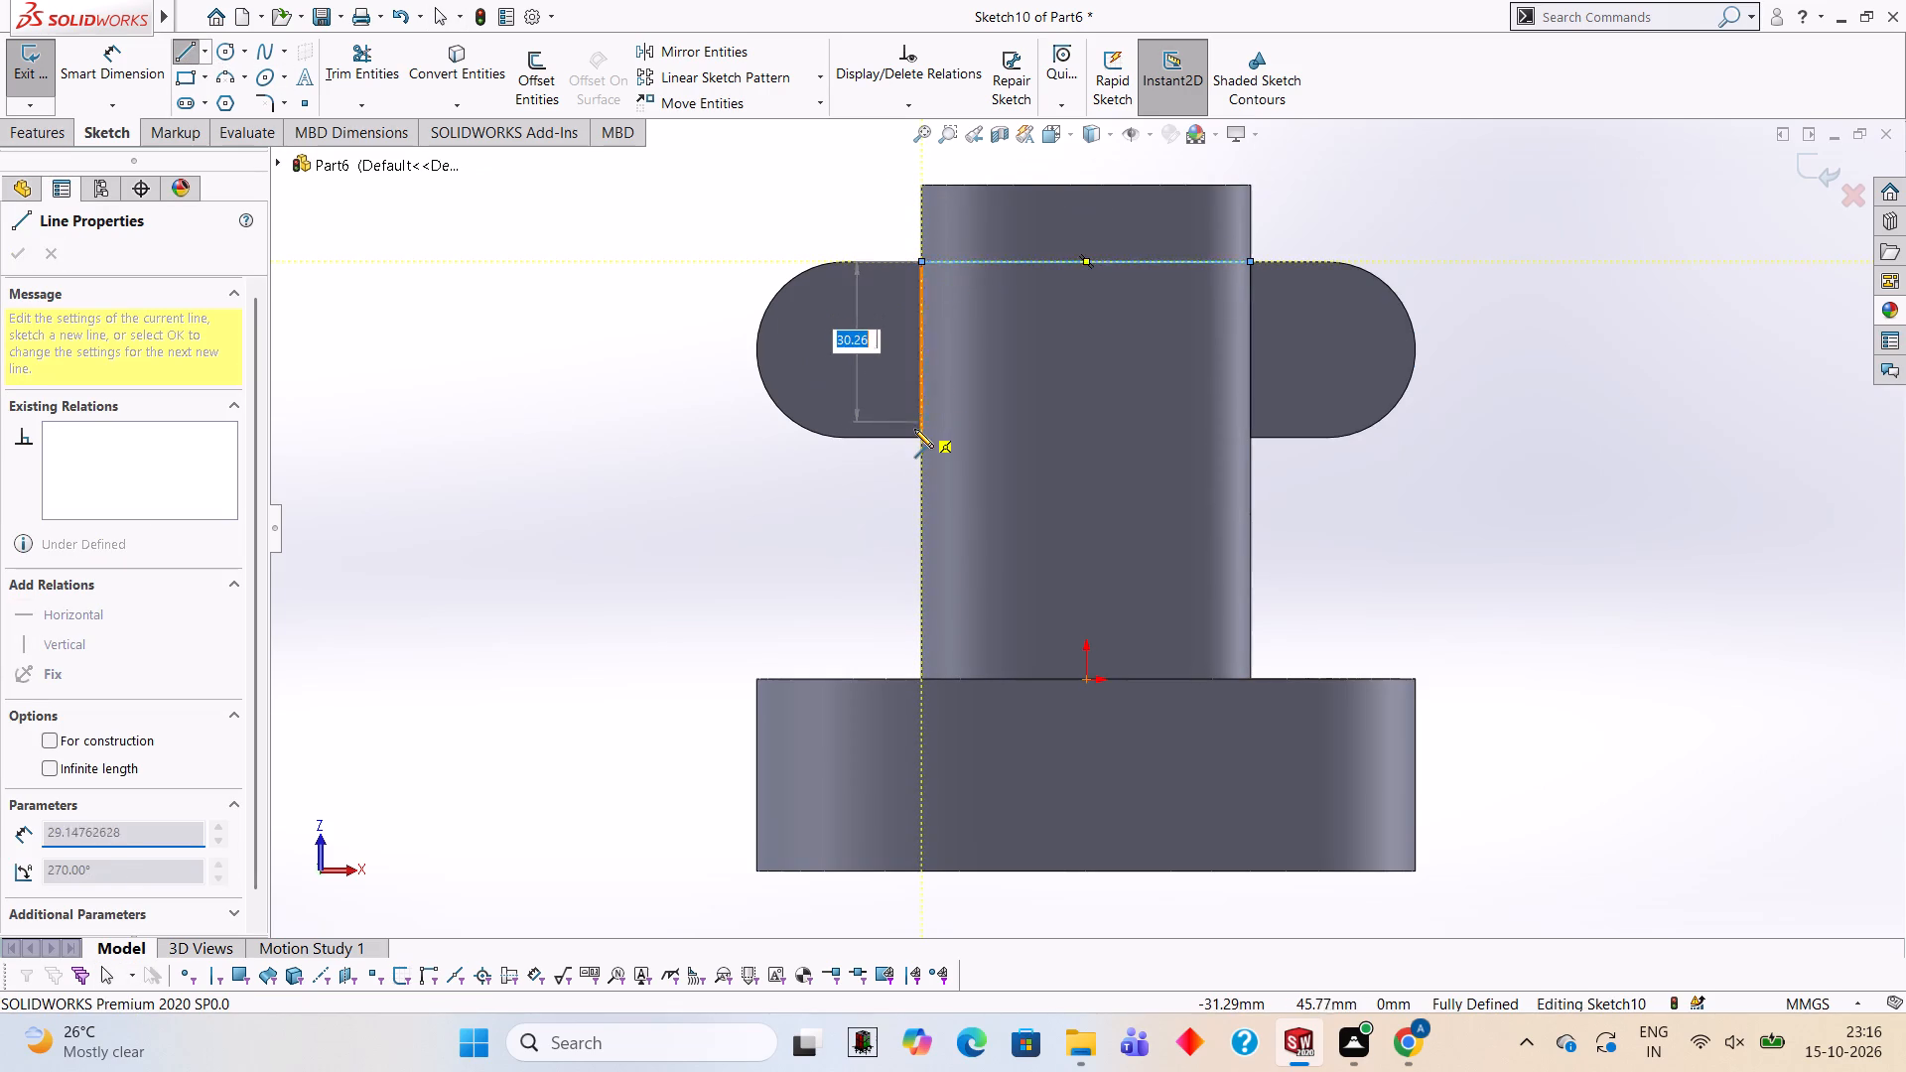
{"action": "left_click", "coordinate": [923, 437]}
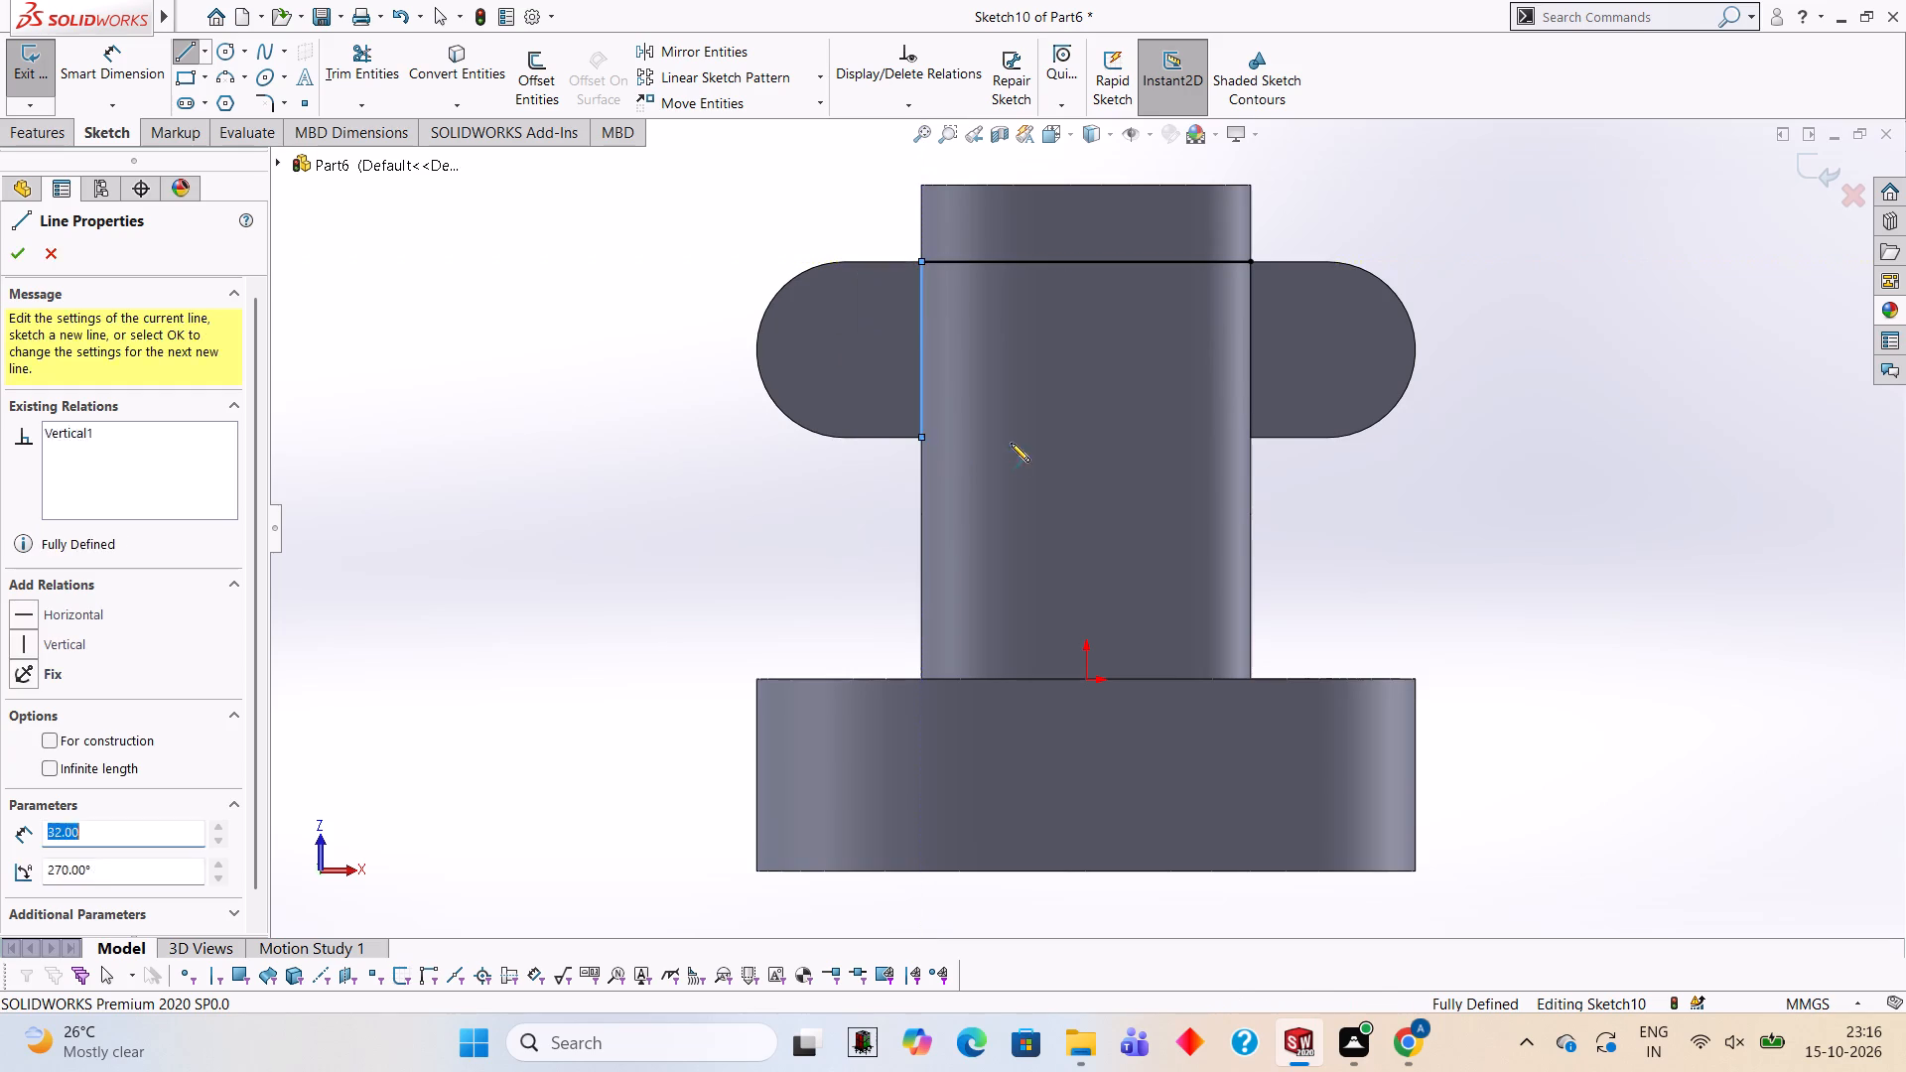
{"action": "left_click", "coordinate": [1249, 438]}
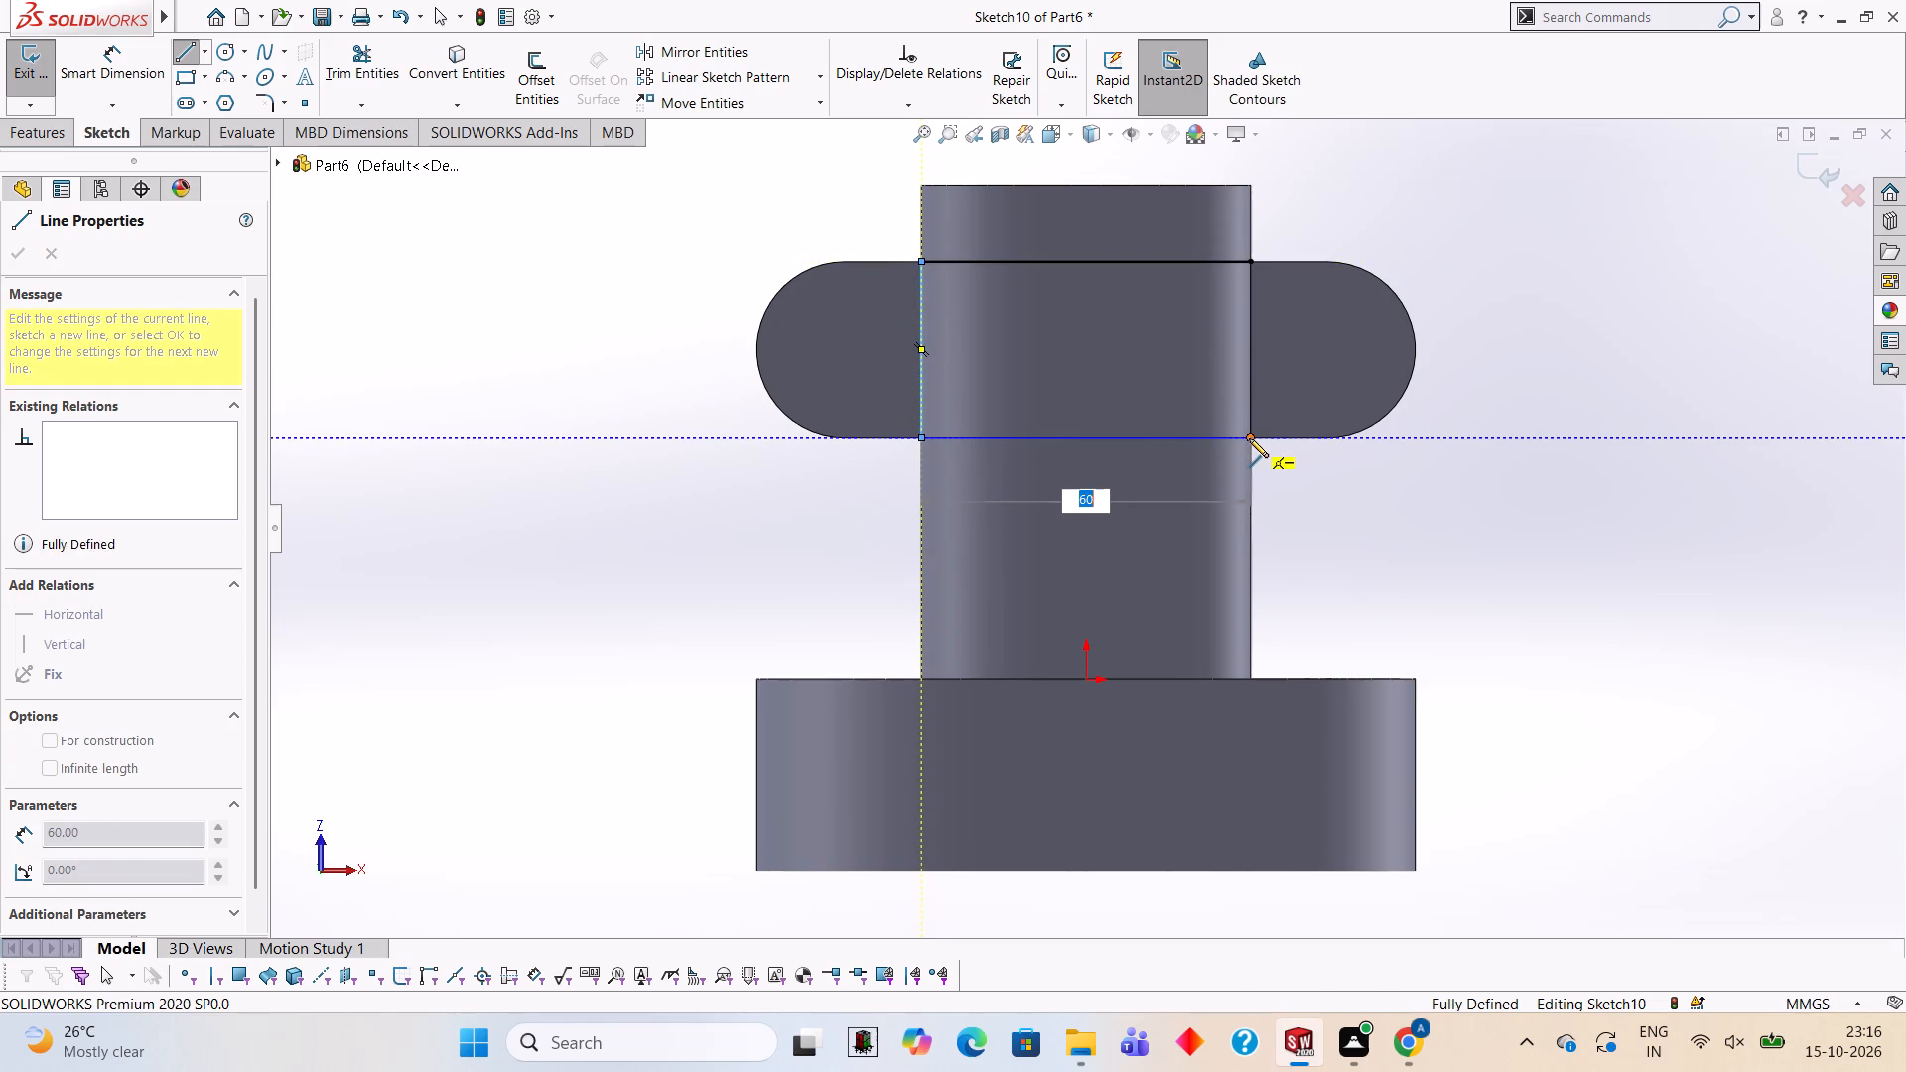
{"action": "left_click", "coordinate": [1250, 261]}
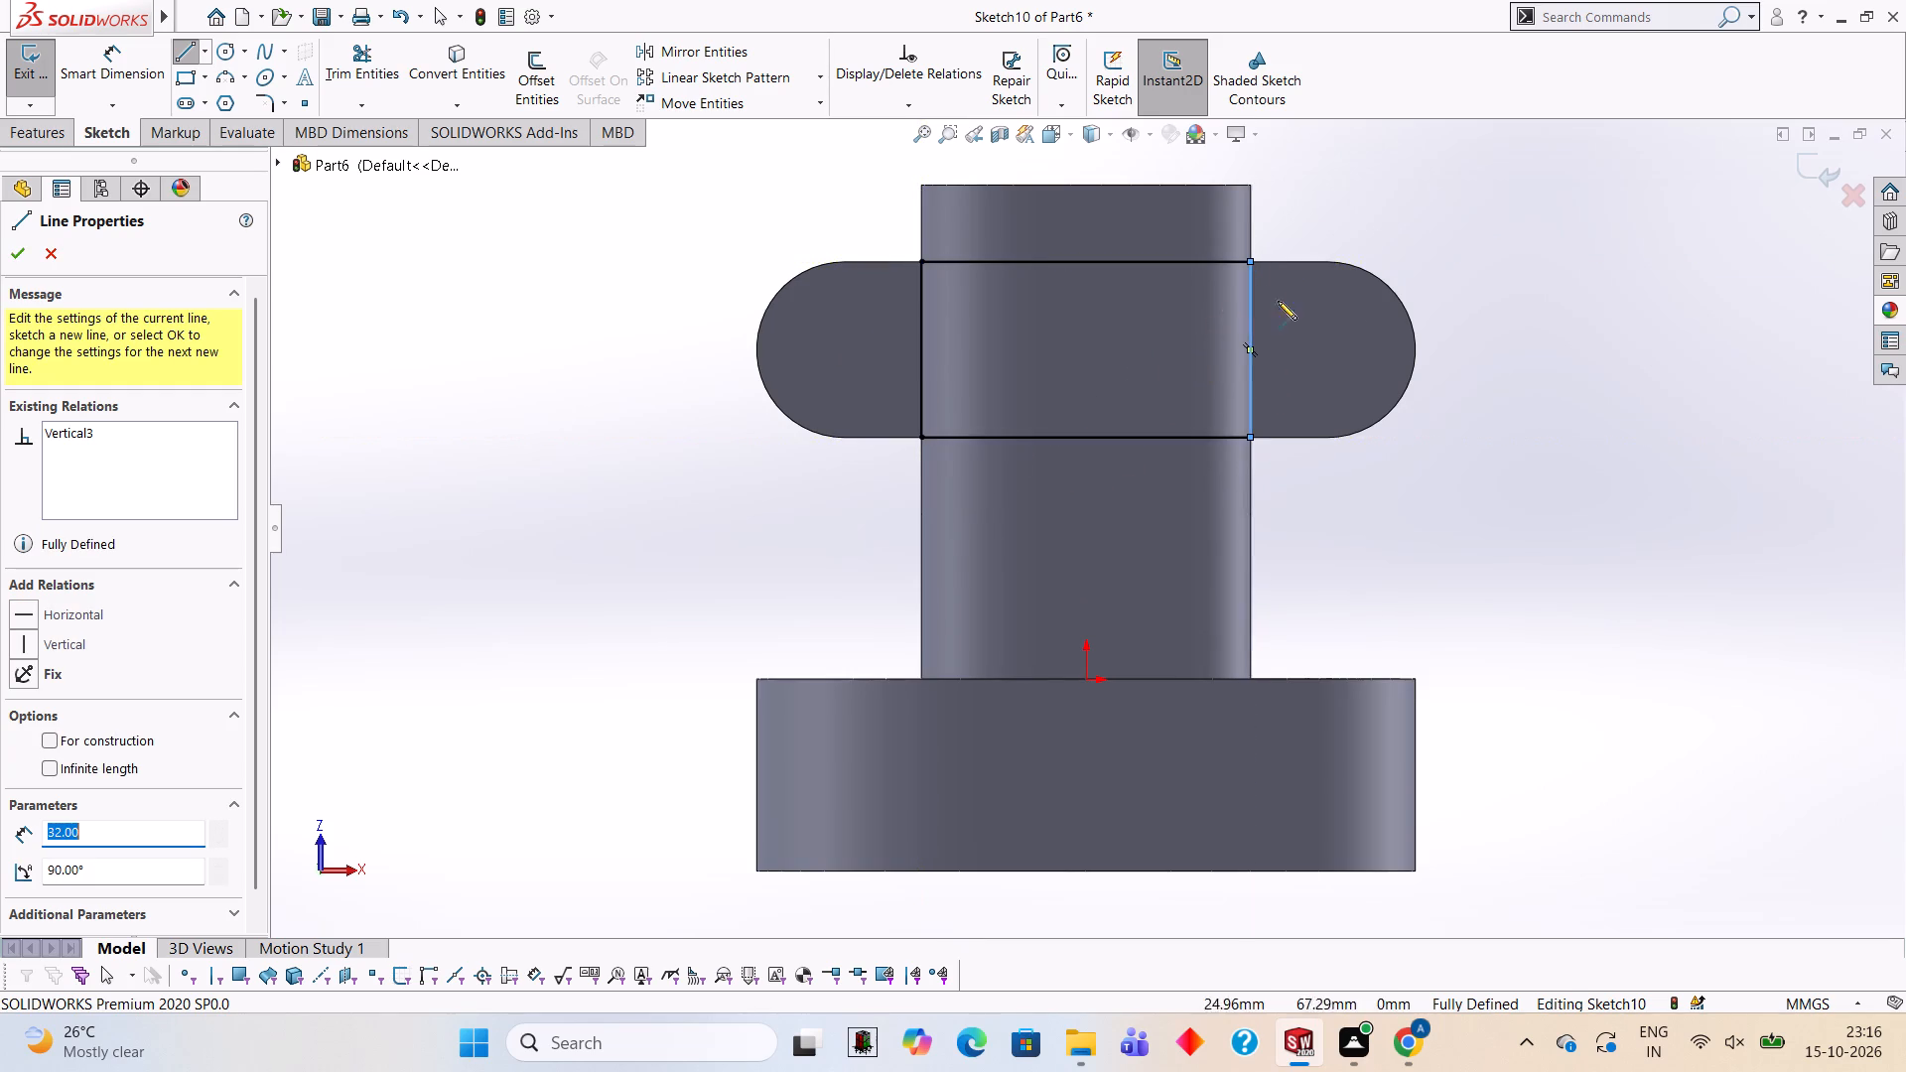
Extrude the rectangle 30 mm upward through the extension with merged result, bridging the two lugs.
{"action": "scroll", "coordinate": [1349, 298], "scroll_direction": "up", "scroll_amount": 1}
{"action": "middle_click_drag", "start_coordinate": [1356, 301], "coordinate": [1326, 764]}
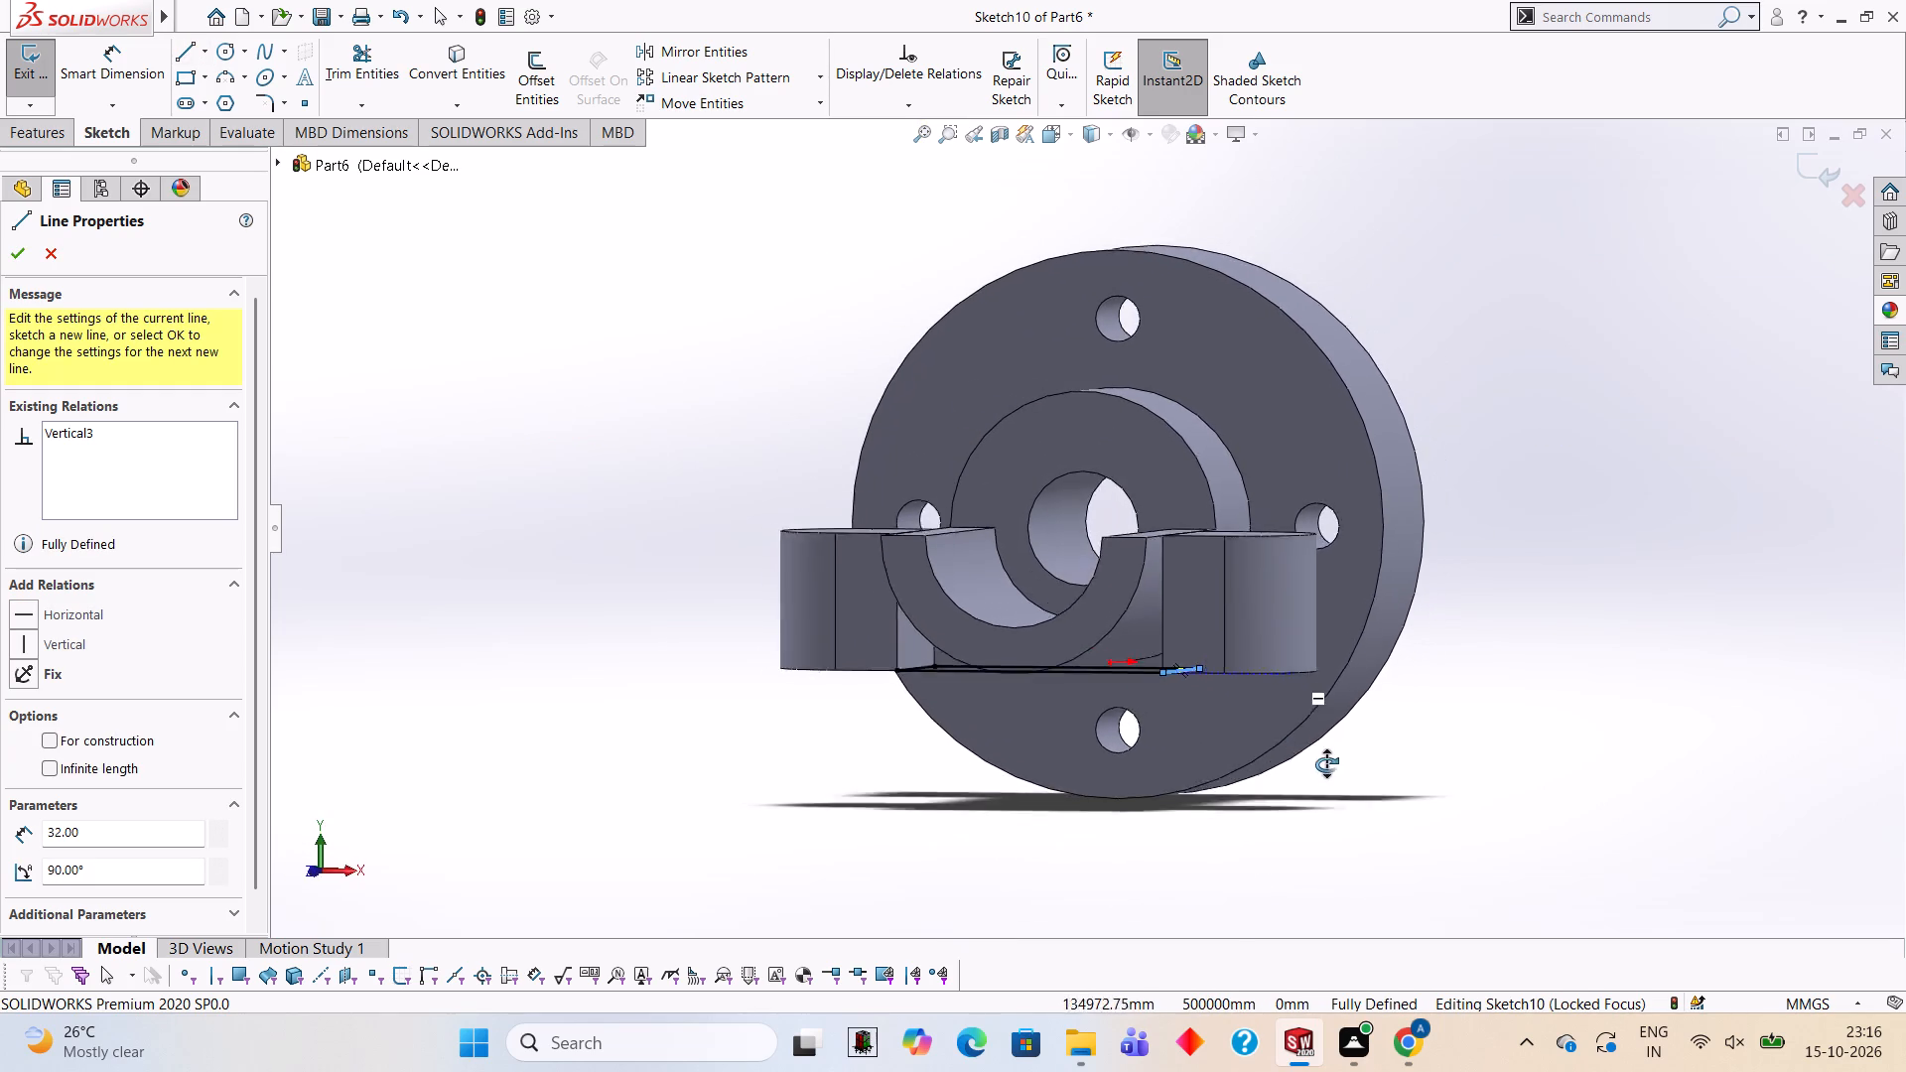
{"action": "middle_click_drag", "start_coordinate": [1326, 764], "coordinate": [1354, 747]}
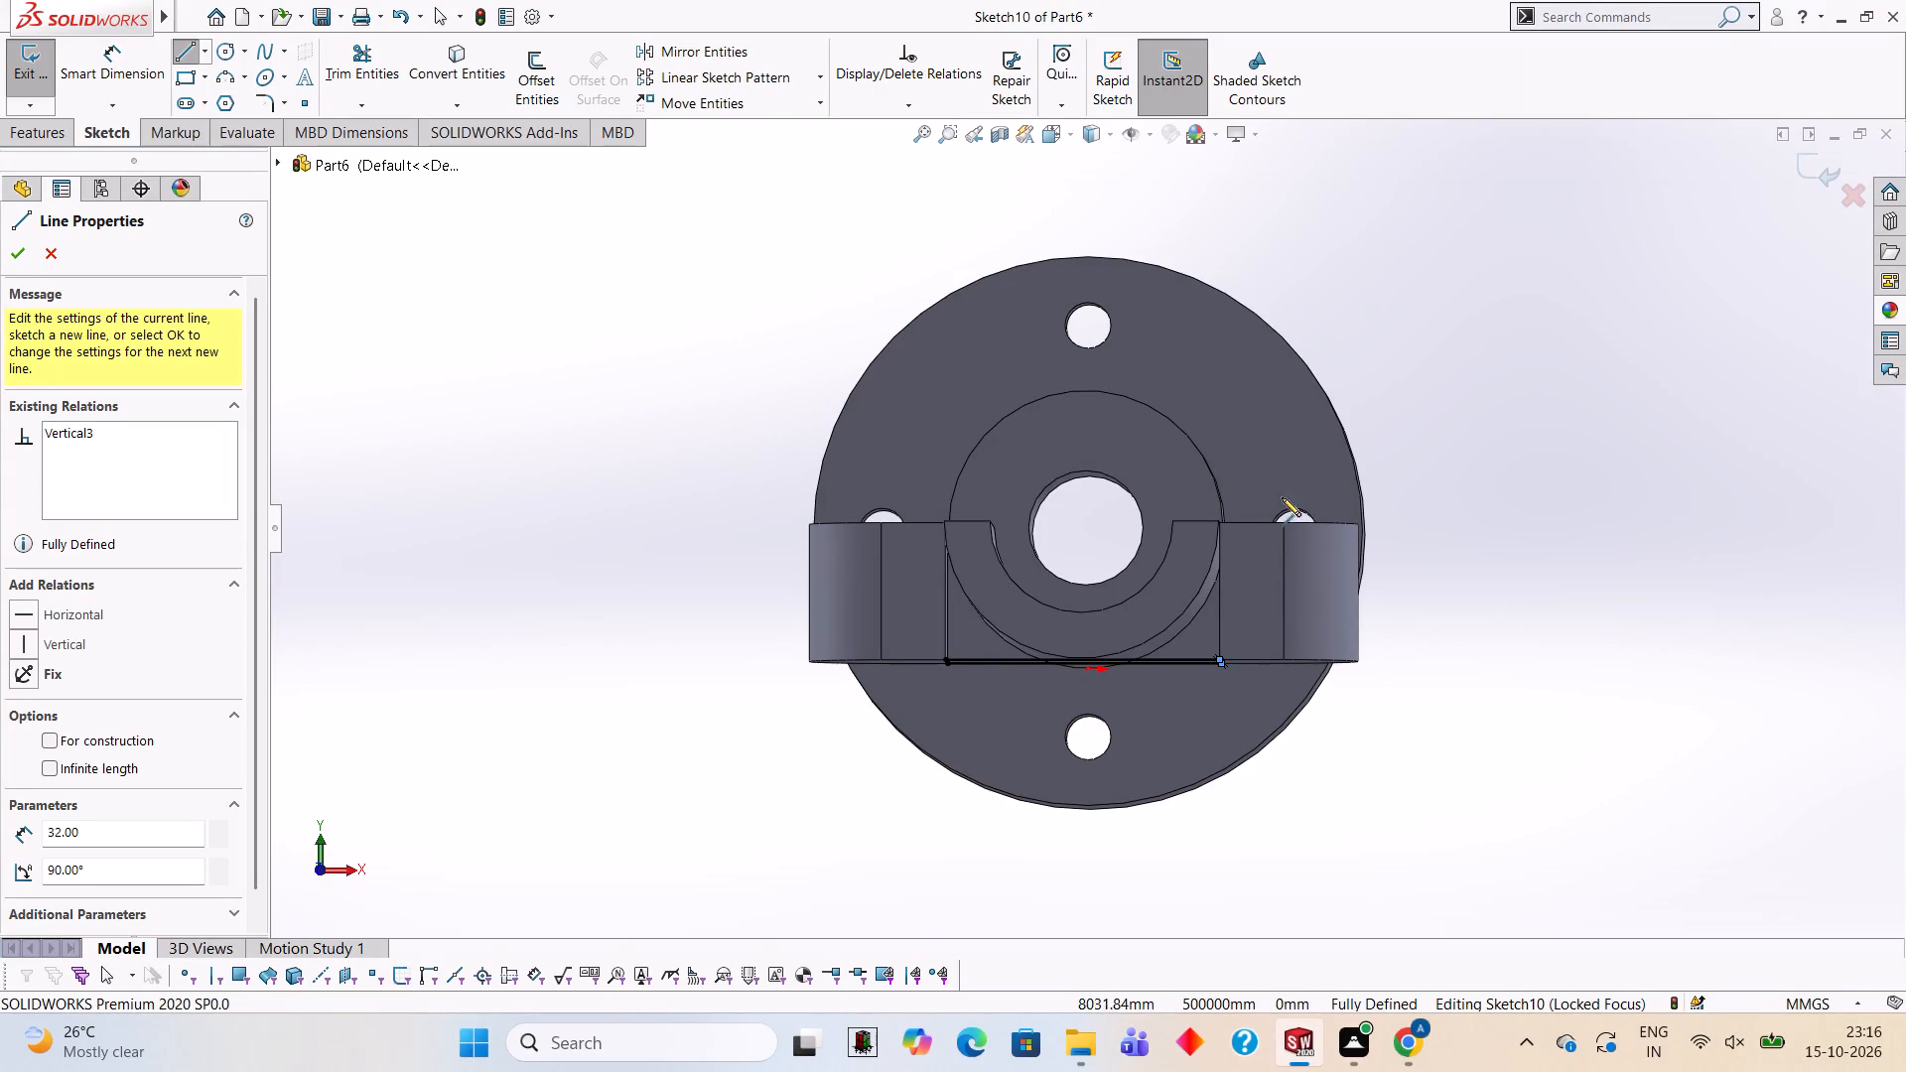
{"action": "middle_click_drag", "start_coordinate": [1277, 461], "coordinate": [1275, 495]}
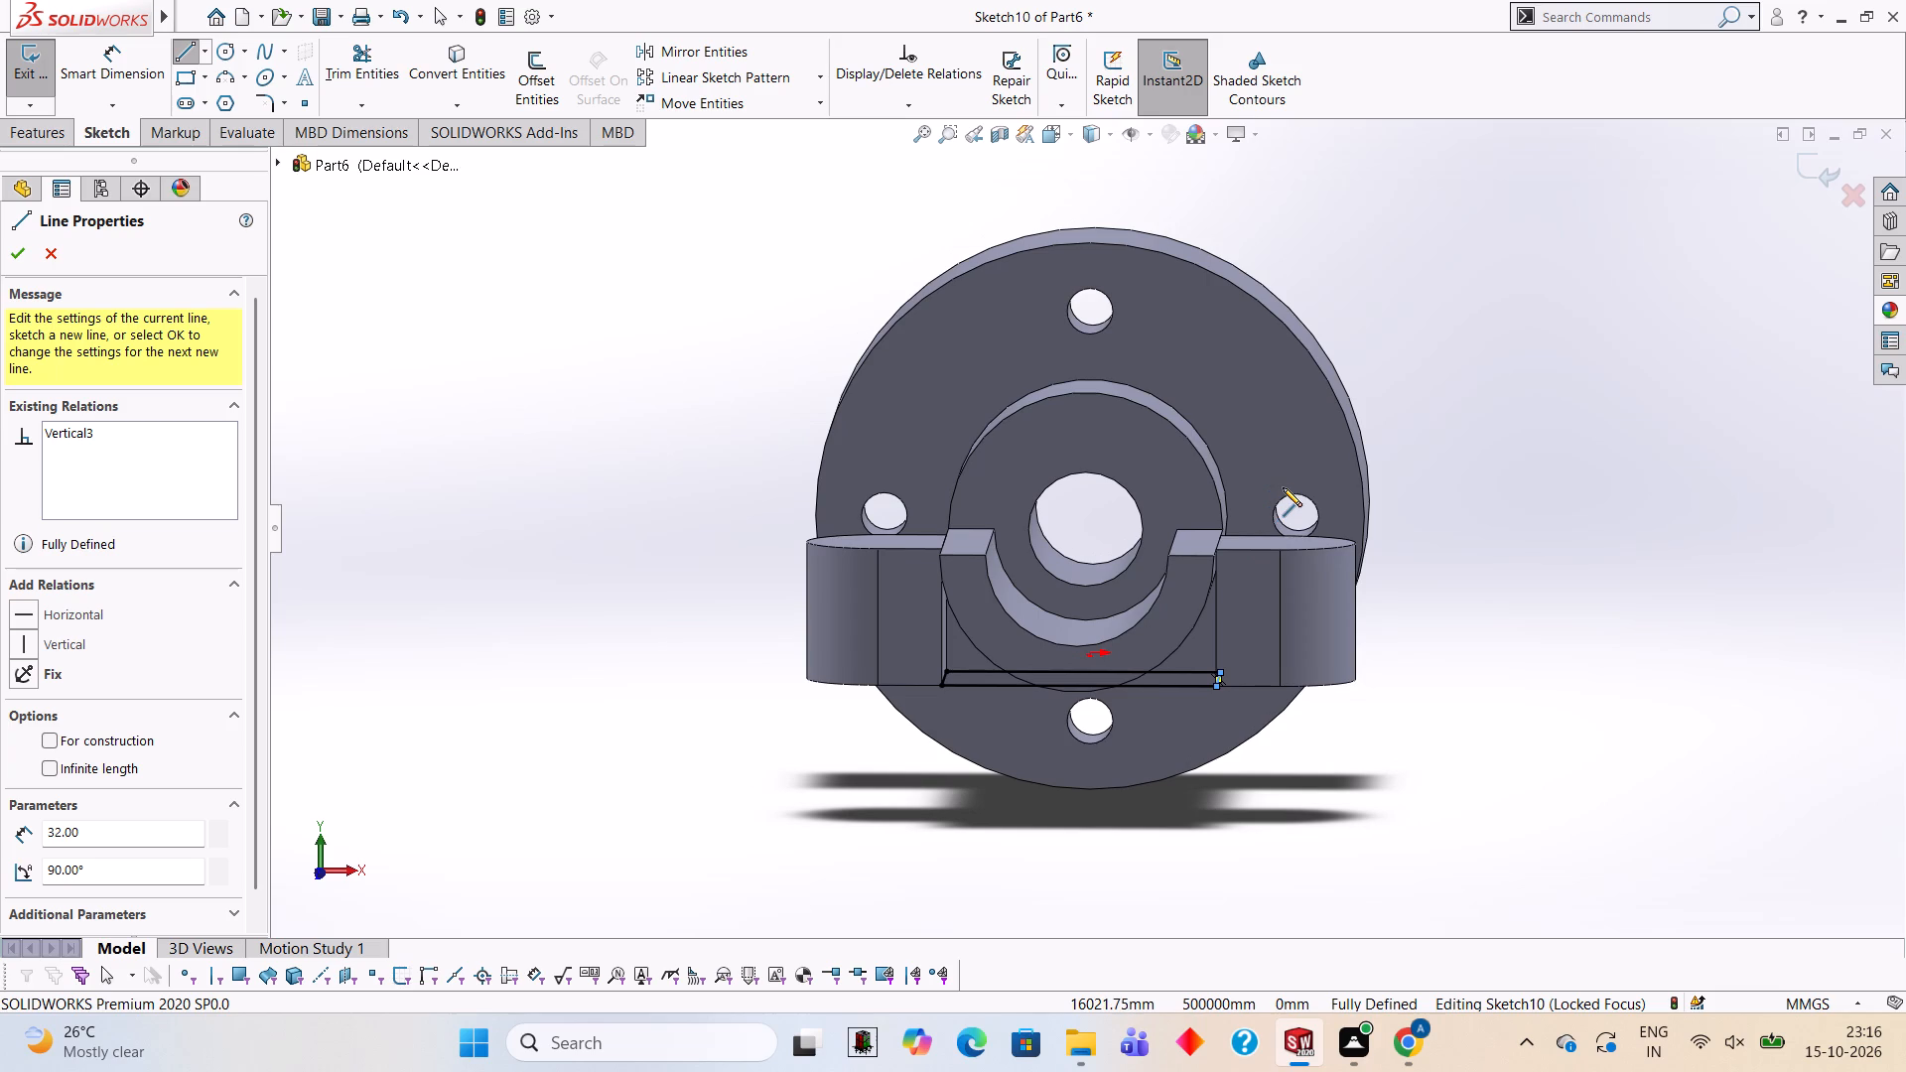
{"action": "middle_click_drag", "start_coordinate": [1105, 643], "coordinate": [1063, 404]}
{"action": "scroll", "coordinate": [1105, 643], "scroll_direction": "down", "scroll_amount": 1}
{"action": "scroll", "coordinate": [1059, 396], "scroll_direction": "up", "scroll_amount": 1}
{"action": "left_click", "coordinate": [56, 147]}
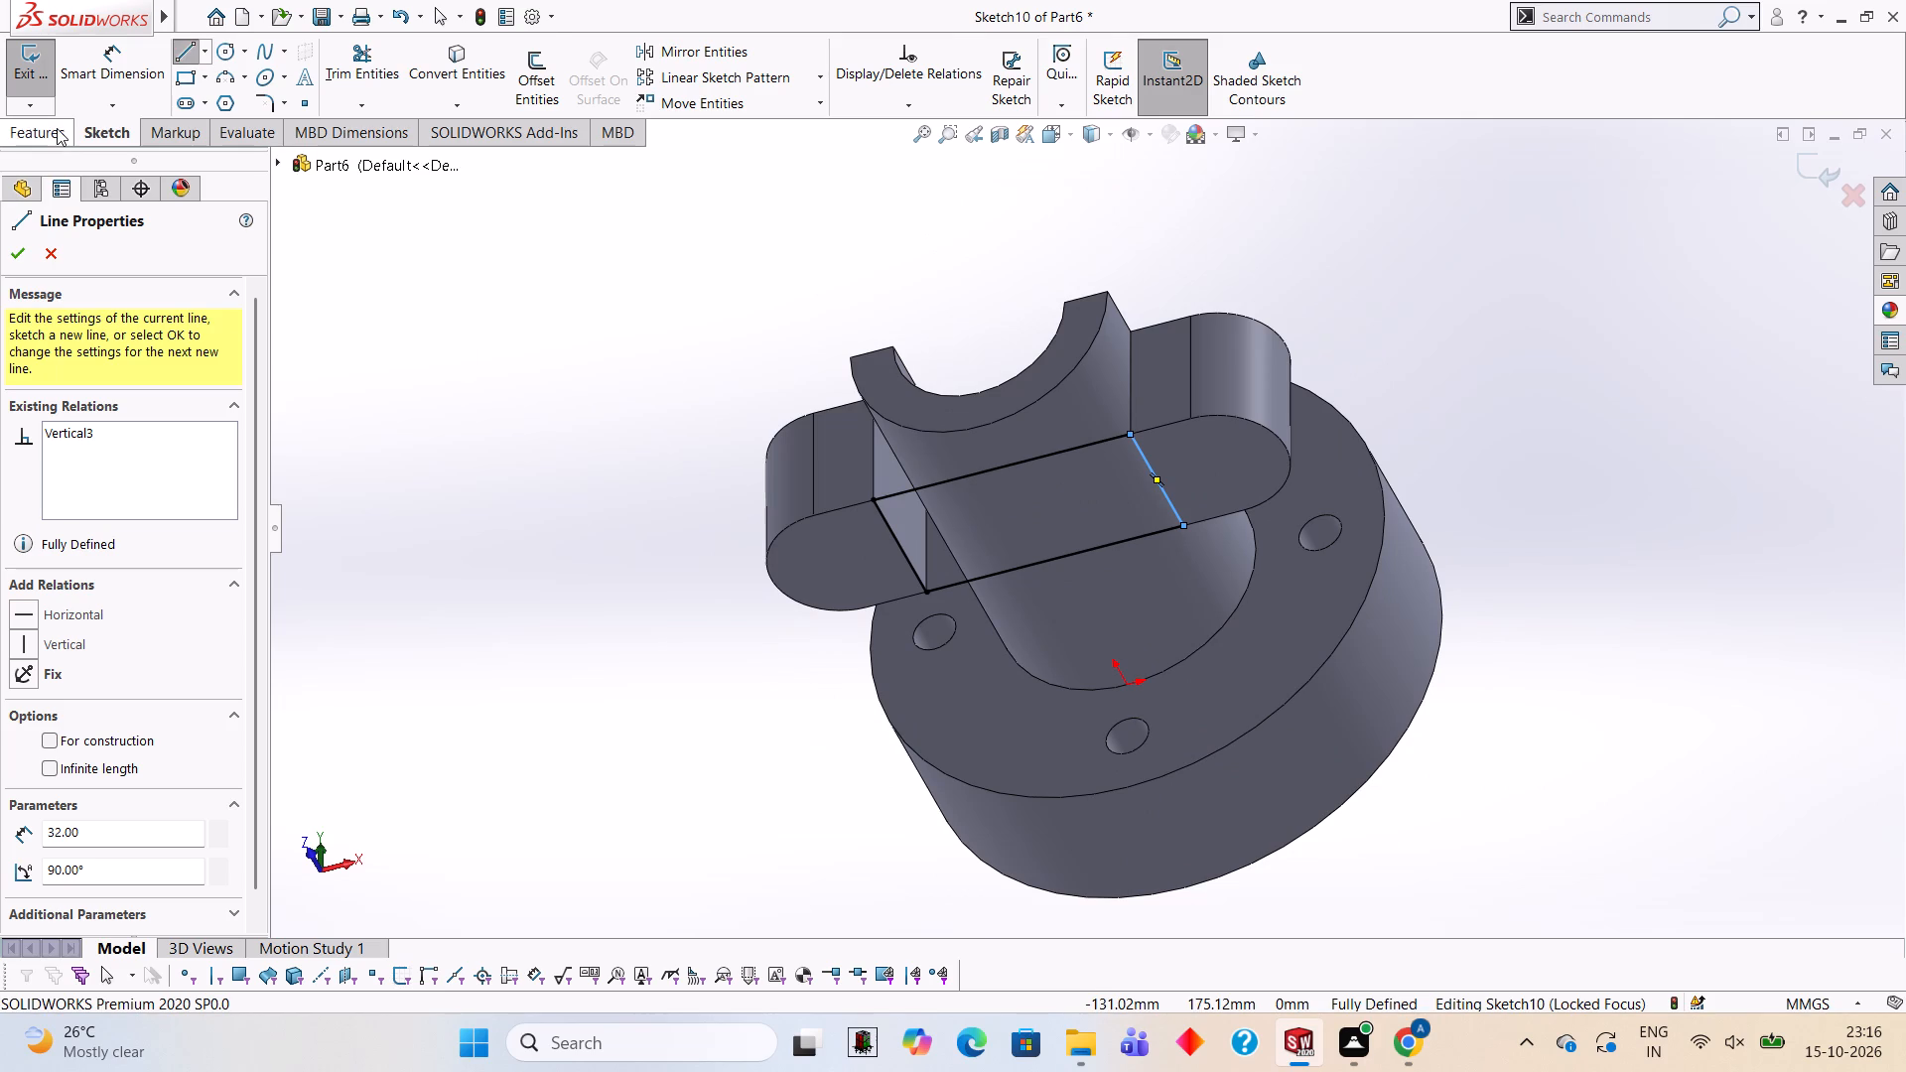
{"action": "left_click", "coordinate": [57, 128]}
{"action": "left_click", "coordinate": [51, 86]}
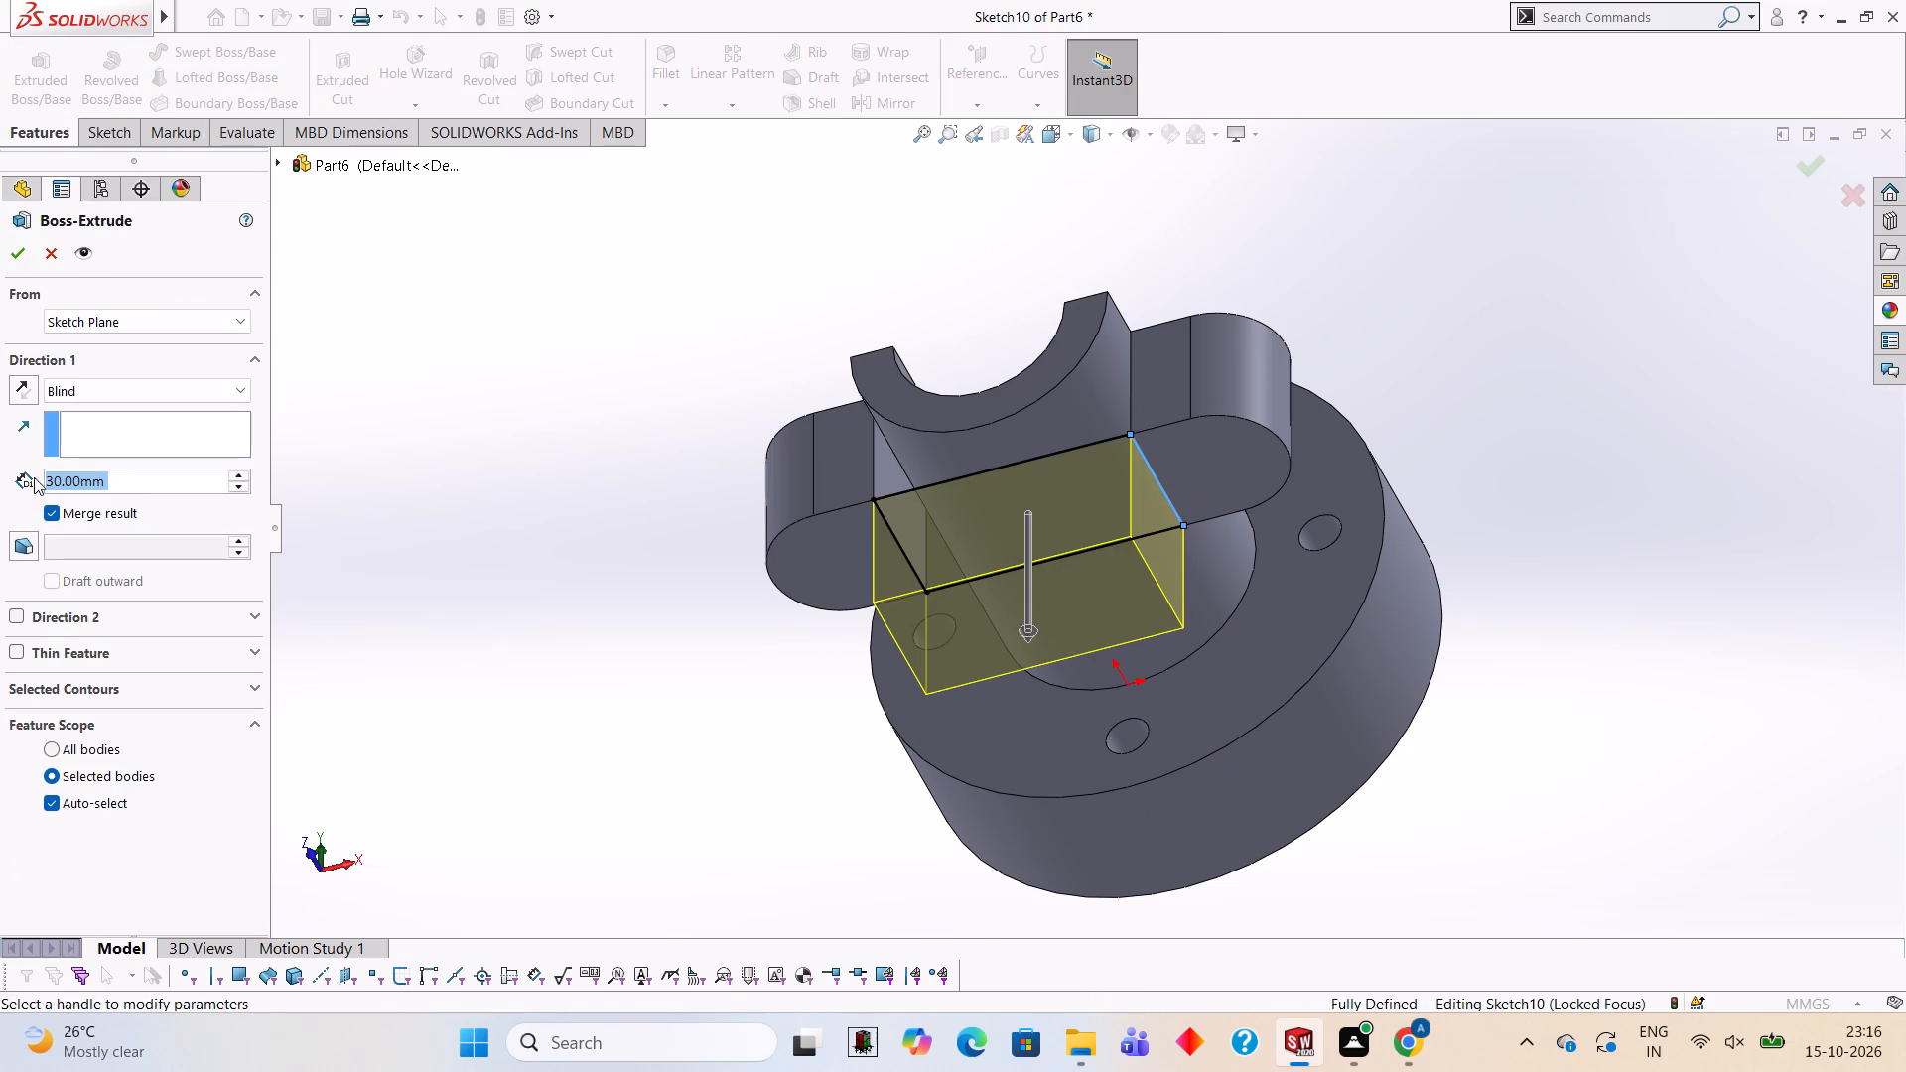
{"action": "left_click", "coordinate": [20, 378]}
{"action": "middle_click_drag", "start_coordinate": [437, 464], "coordinate": [474, 663]}
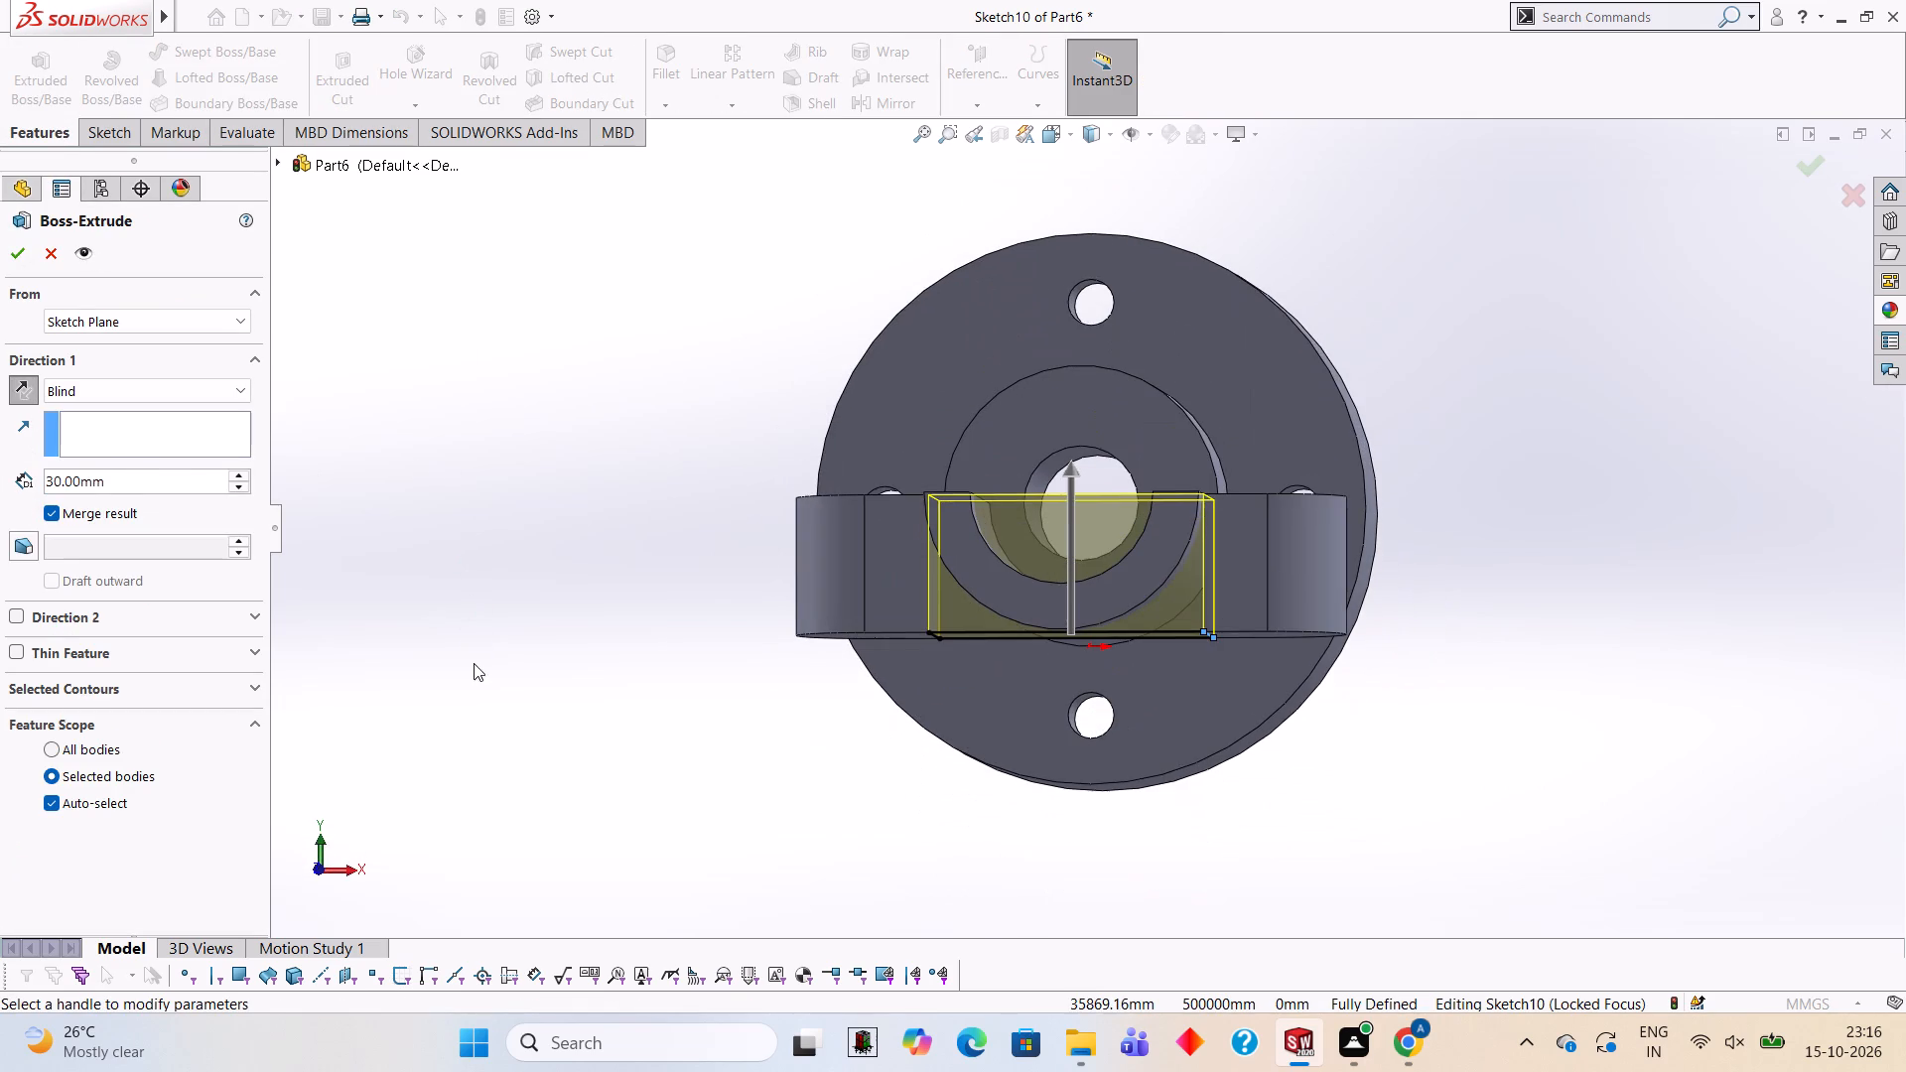
{"action": "middle_click_drag", "start_coordinate": [542, 583], "coordinate": [553, 603]}
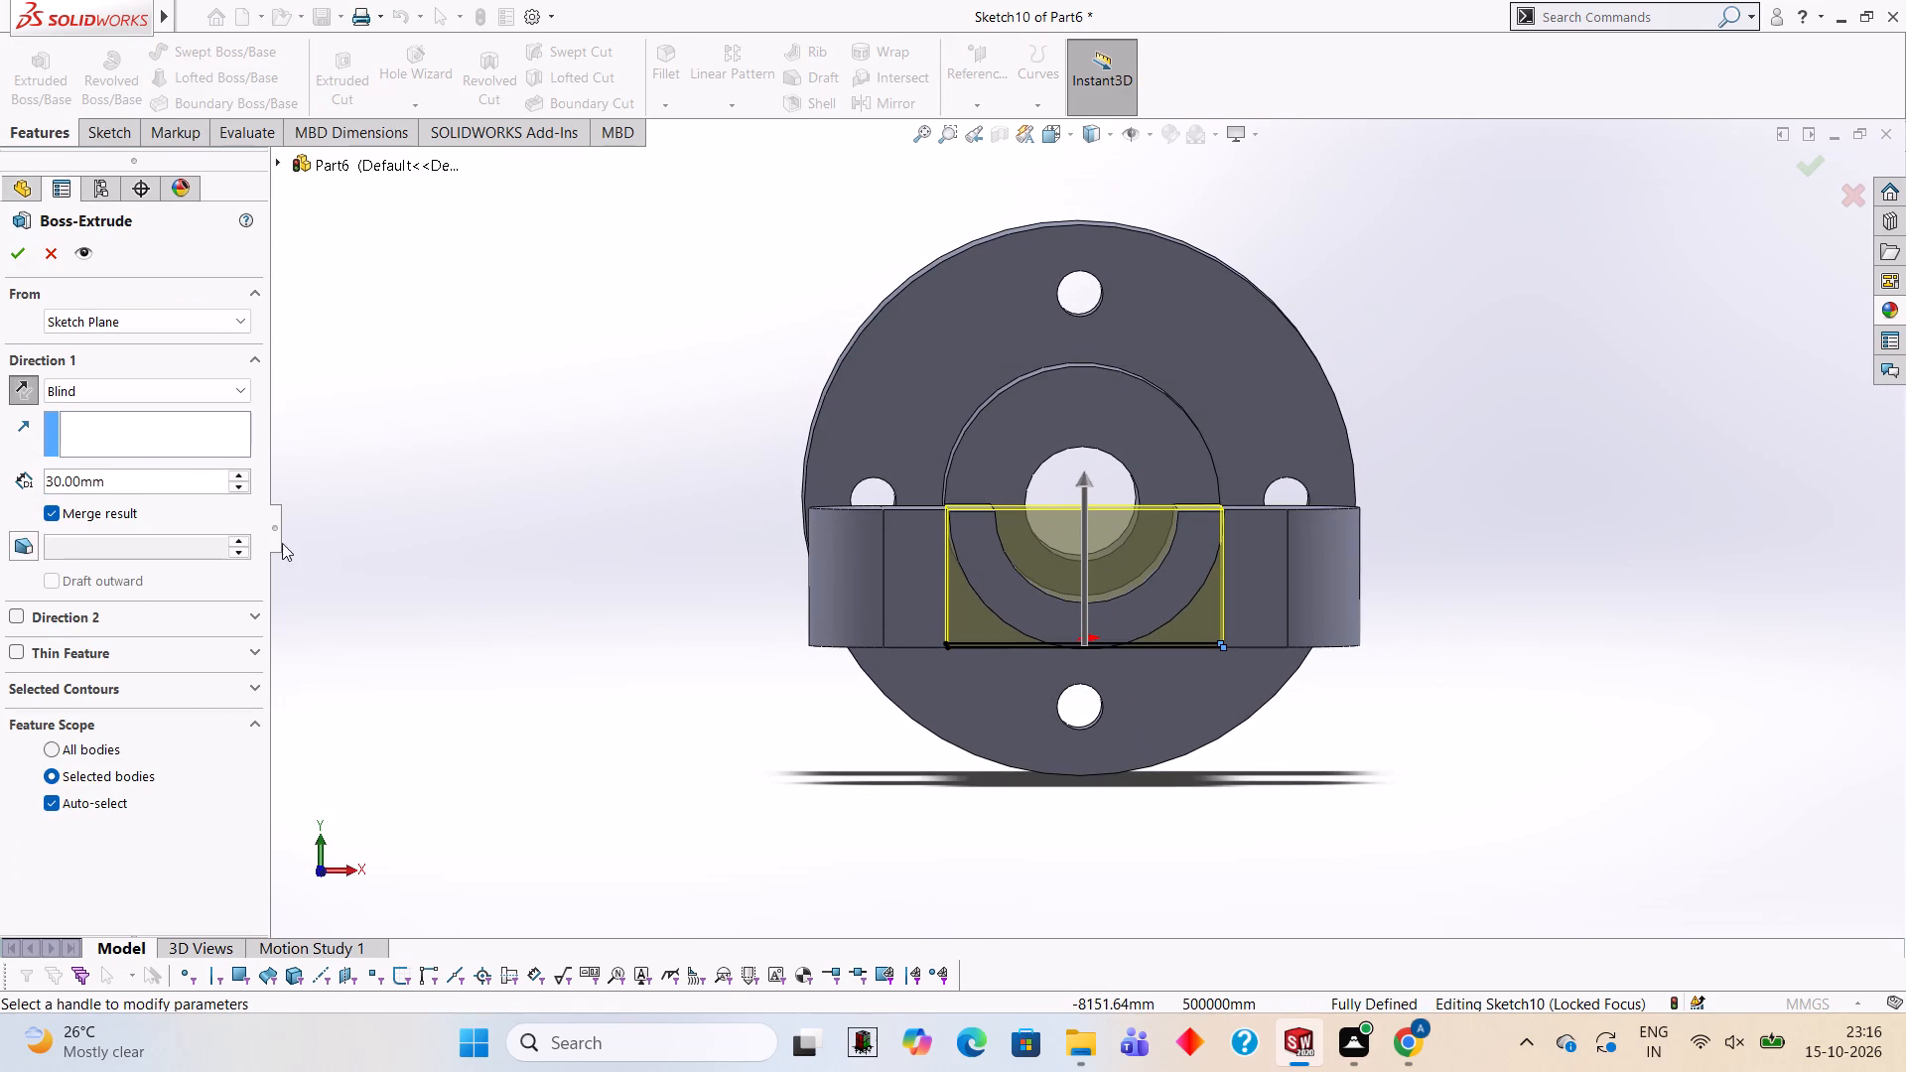
{"action": "left_click", "coordinate": [23, 255]}
{"action": "left_click", "coordinate": [665, 440]}
On the bridging block's outer end face, sketch a closed lower half-round from a 40 mm line and a trimmed 20 mm radius circle.
{"action": "middle_click_drag", "start_coordinate": [692, 456], "coordinate": [688, 511]}
{"action": "middle_click_drag", "start_coordinate": [1283, 483], "coordinate": [1260, 607]}
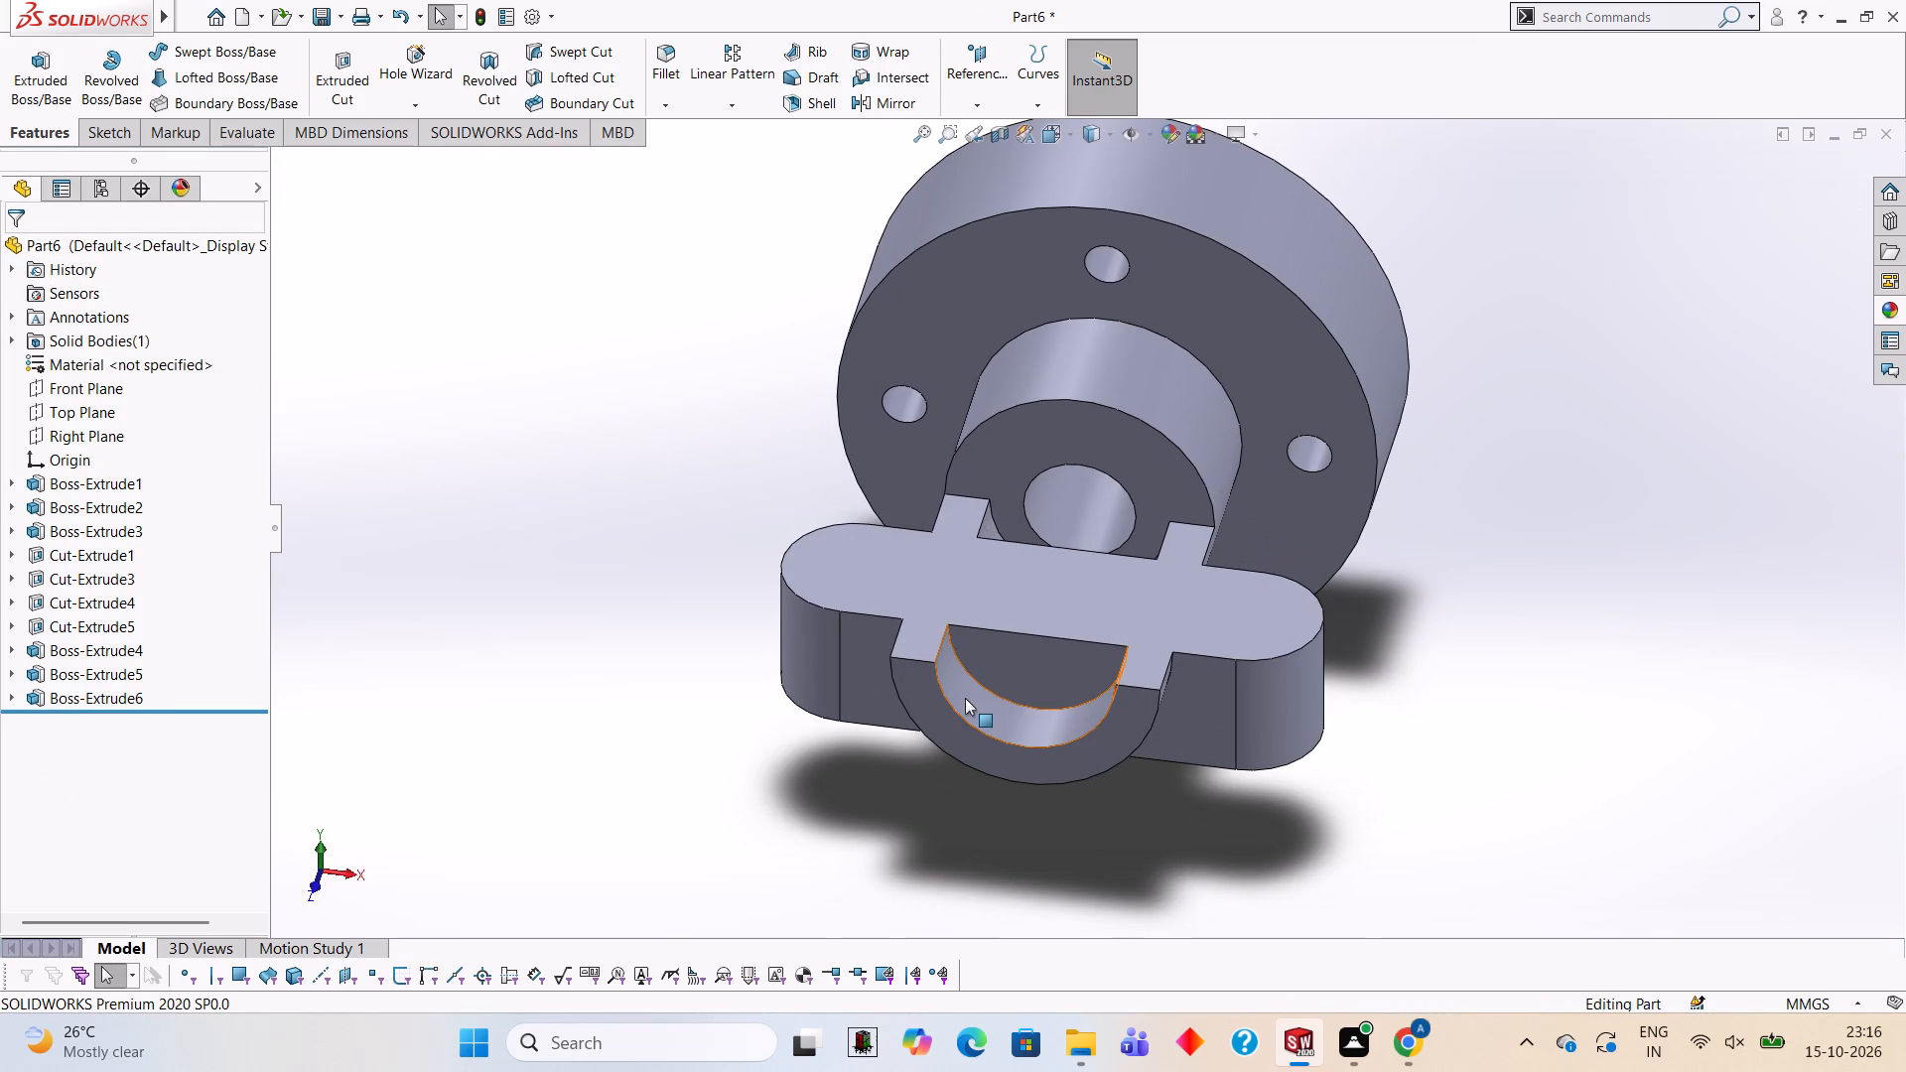
{"action": "left_click", "coordinate": [1032, 682]}
{"action": "left_click", "coordinate": [1122, 622]}
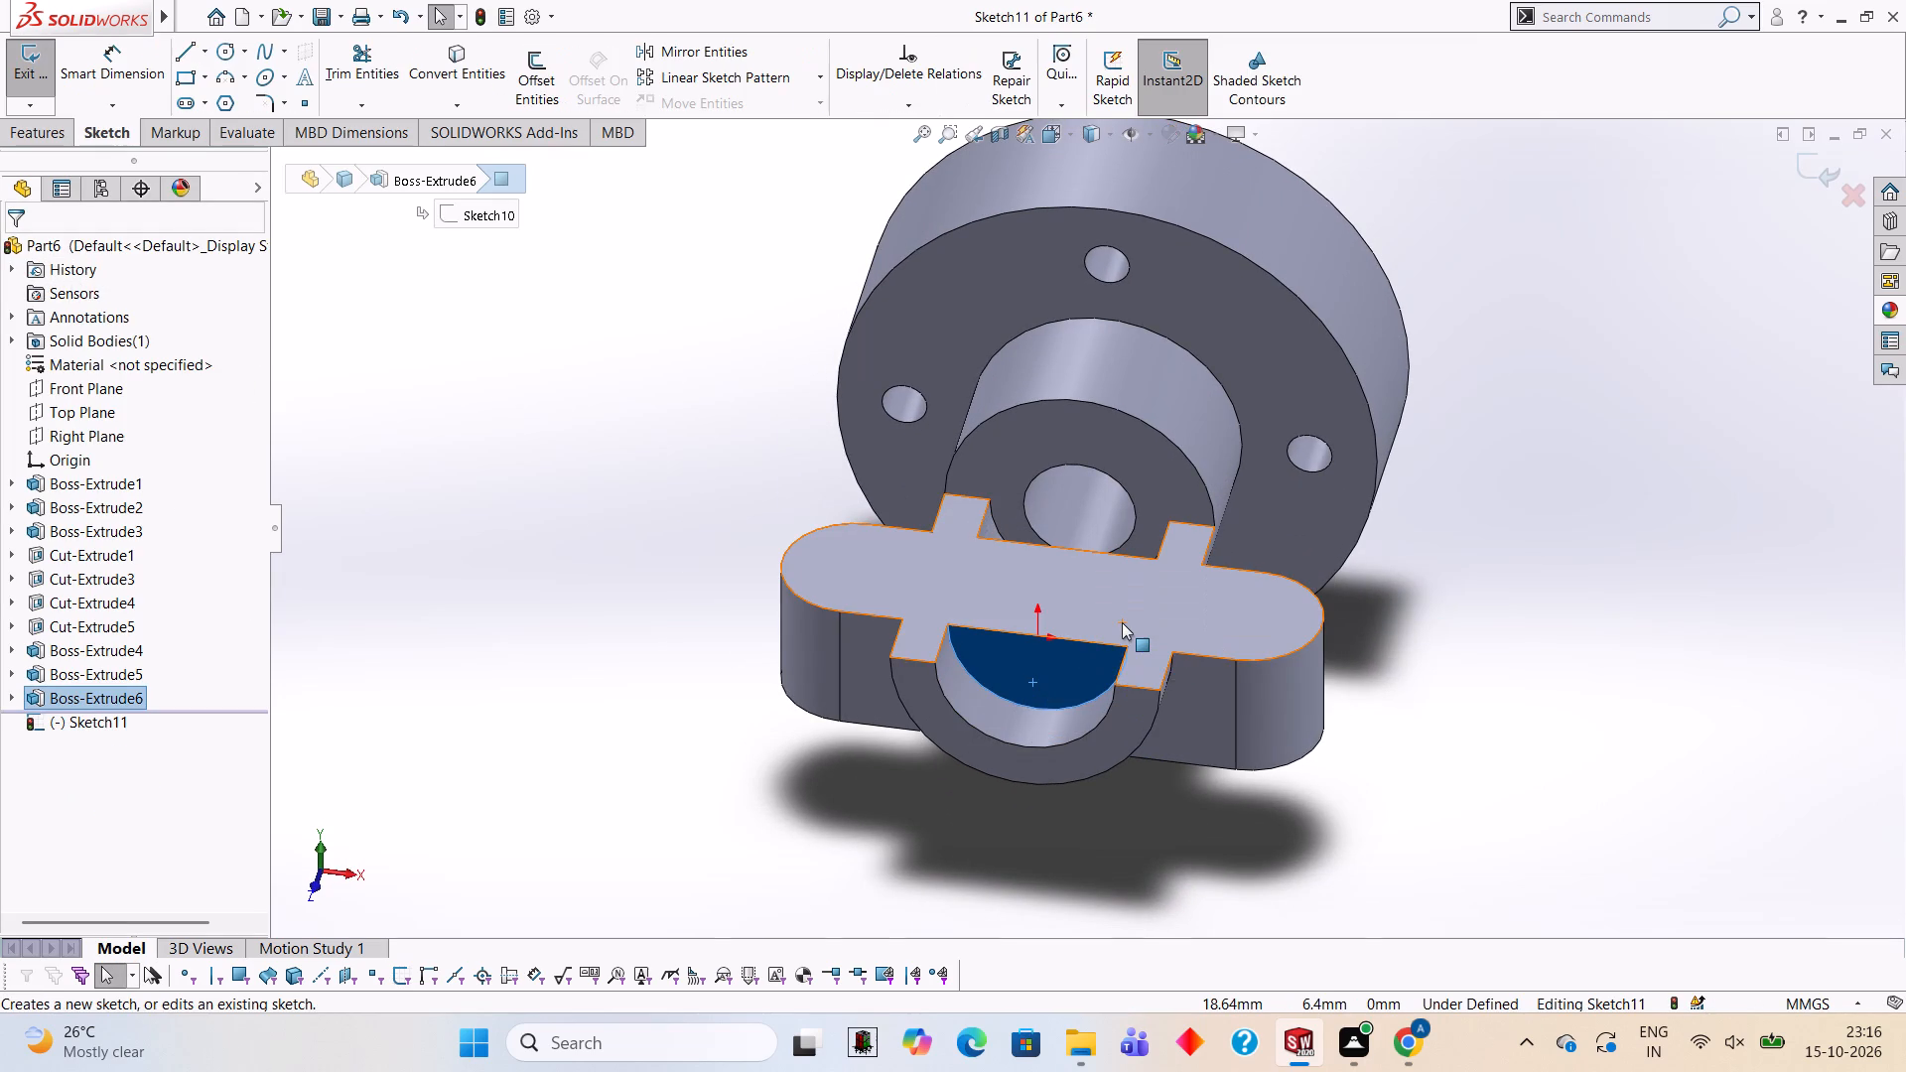
{"action": "key", "text": "ctrl+8"}
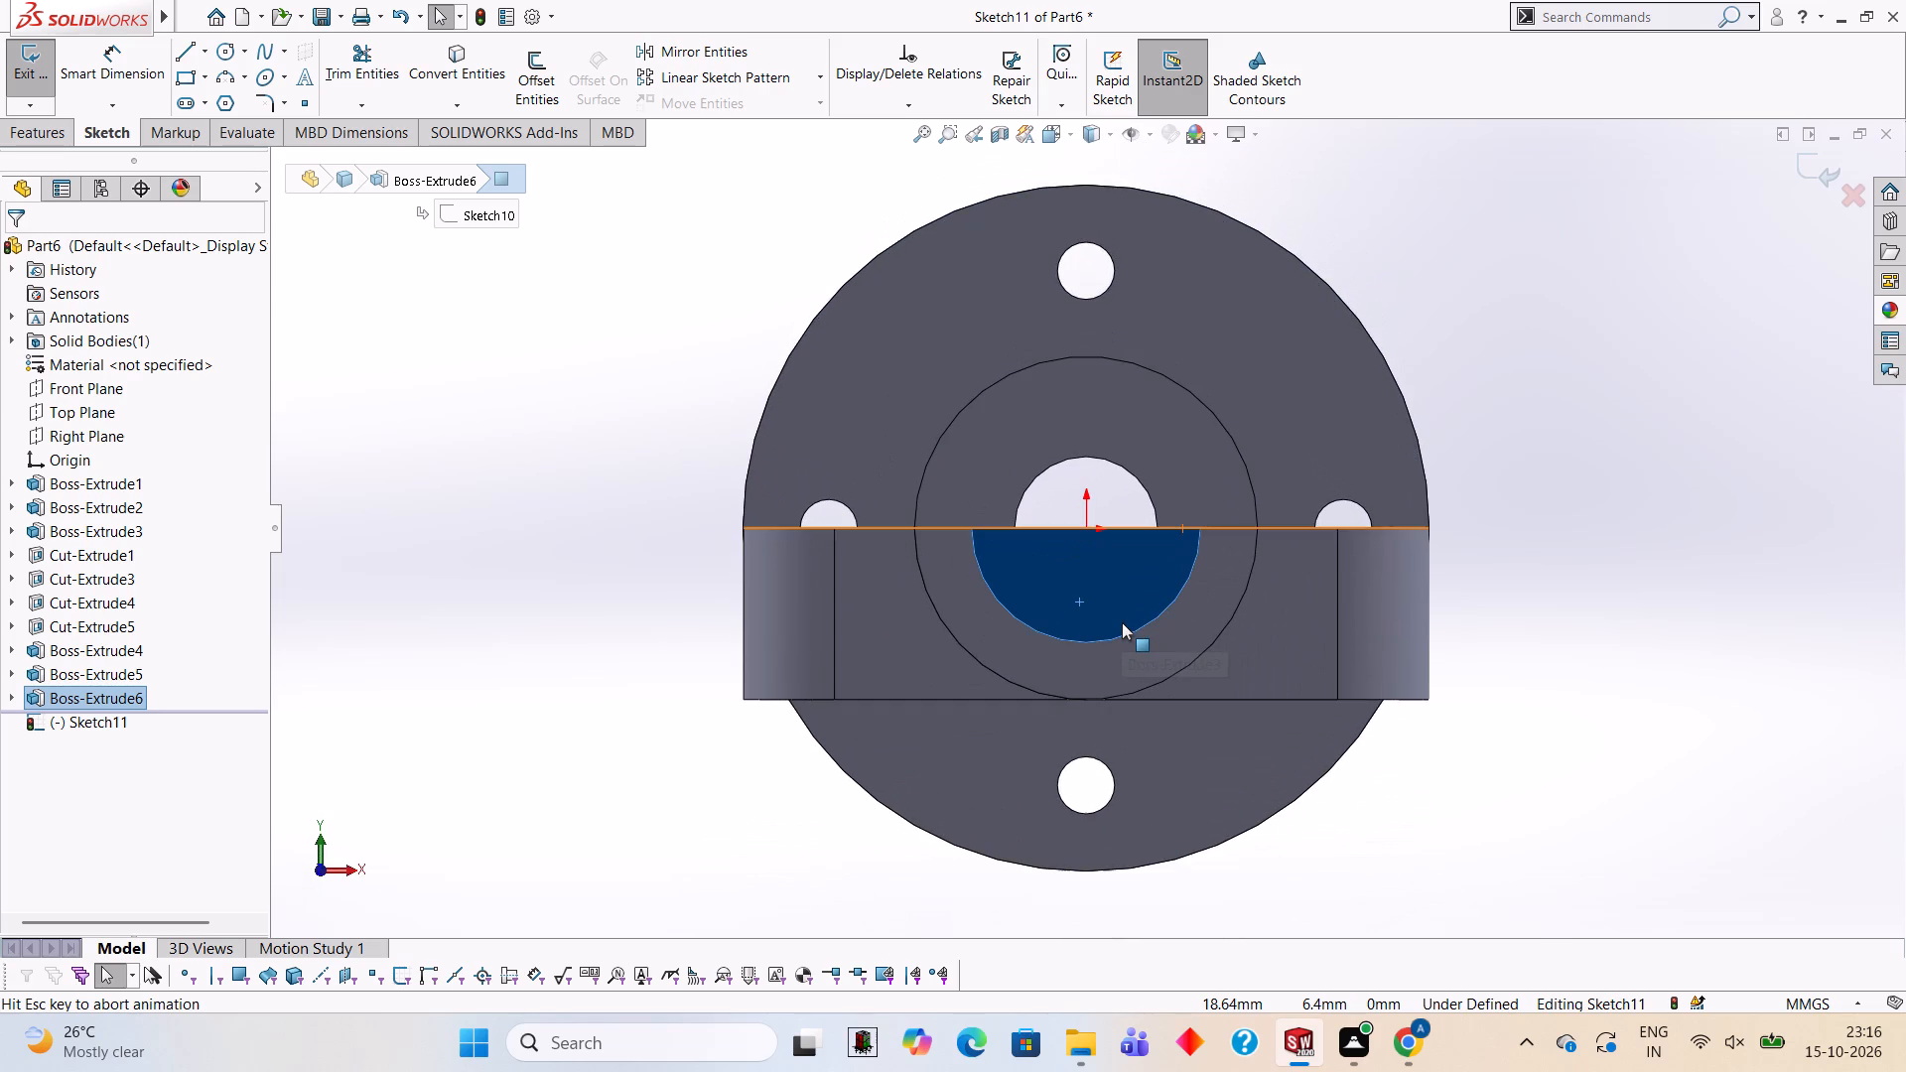
{"action": "left_click", "coordinate": [185, 48]}
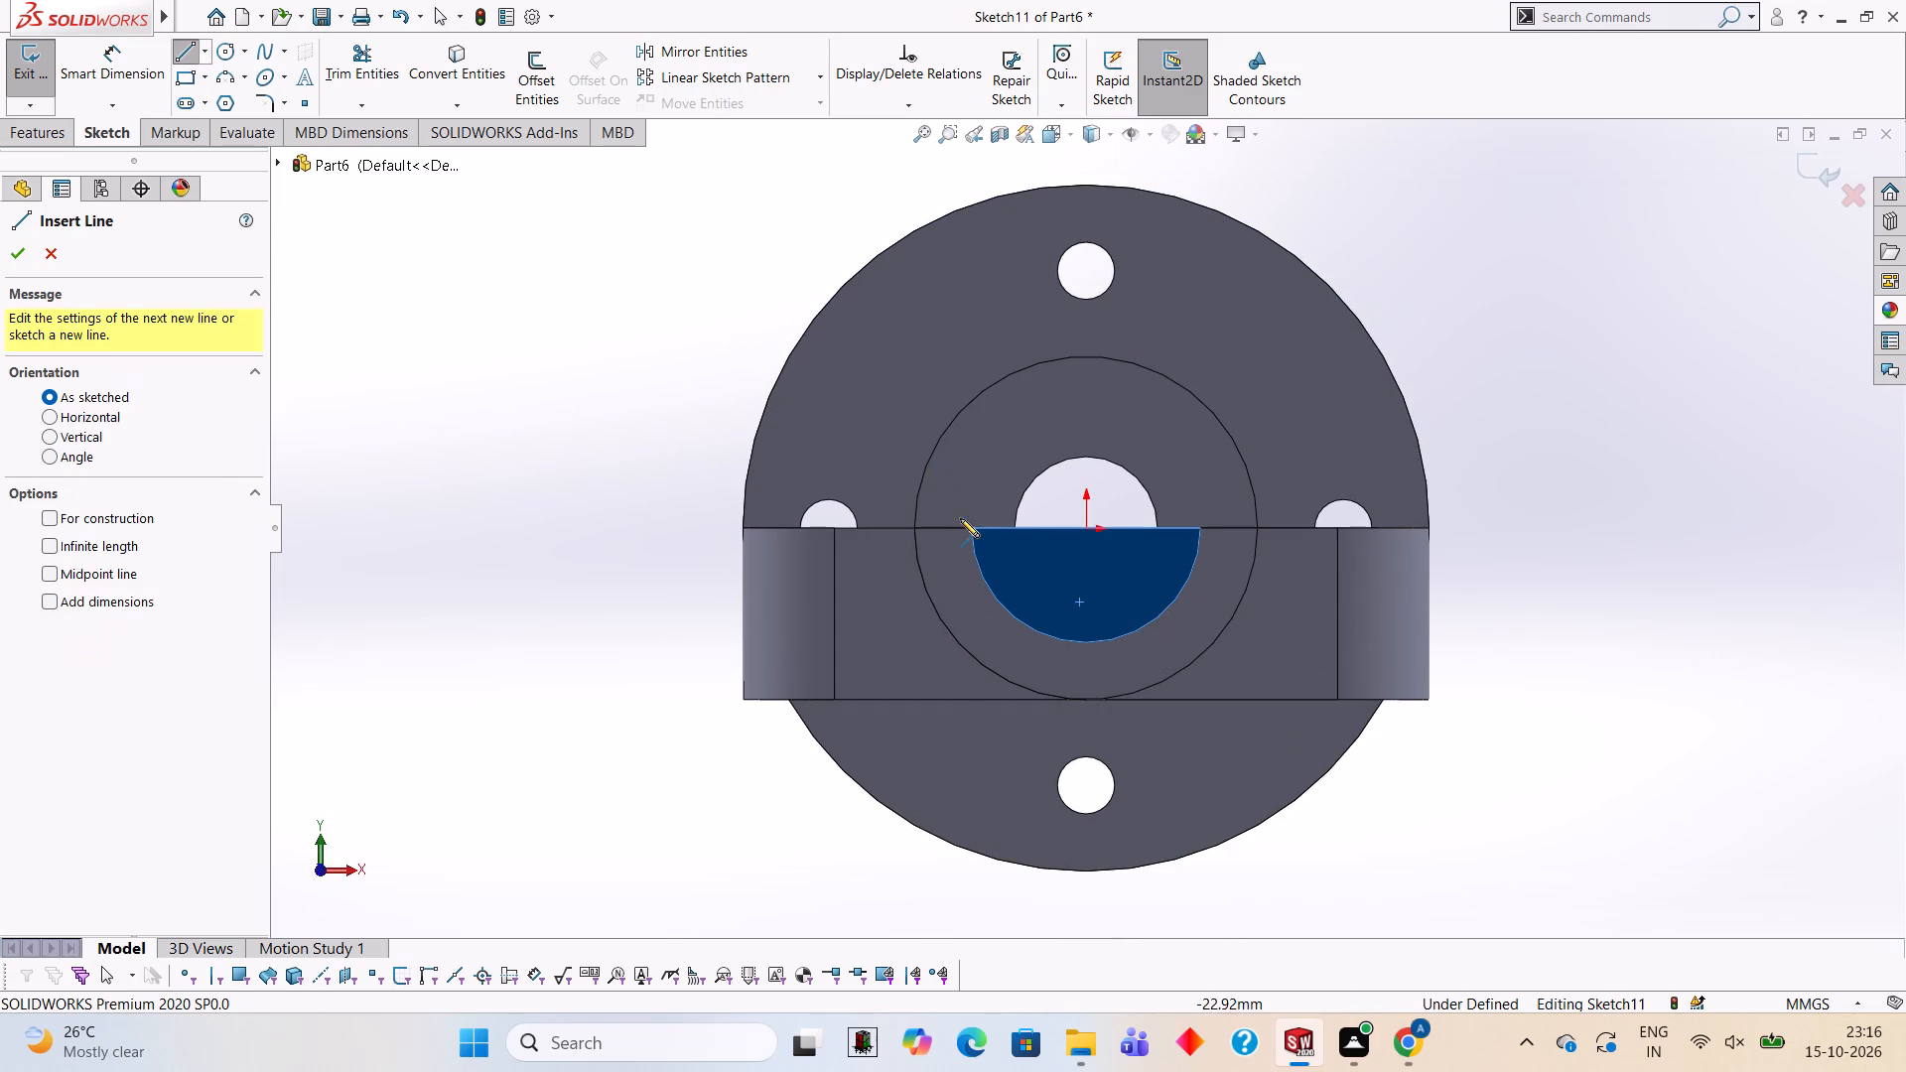
{"action": "left_click", "coordinate": [974, 529]}
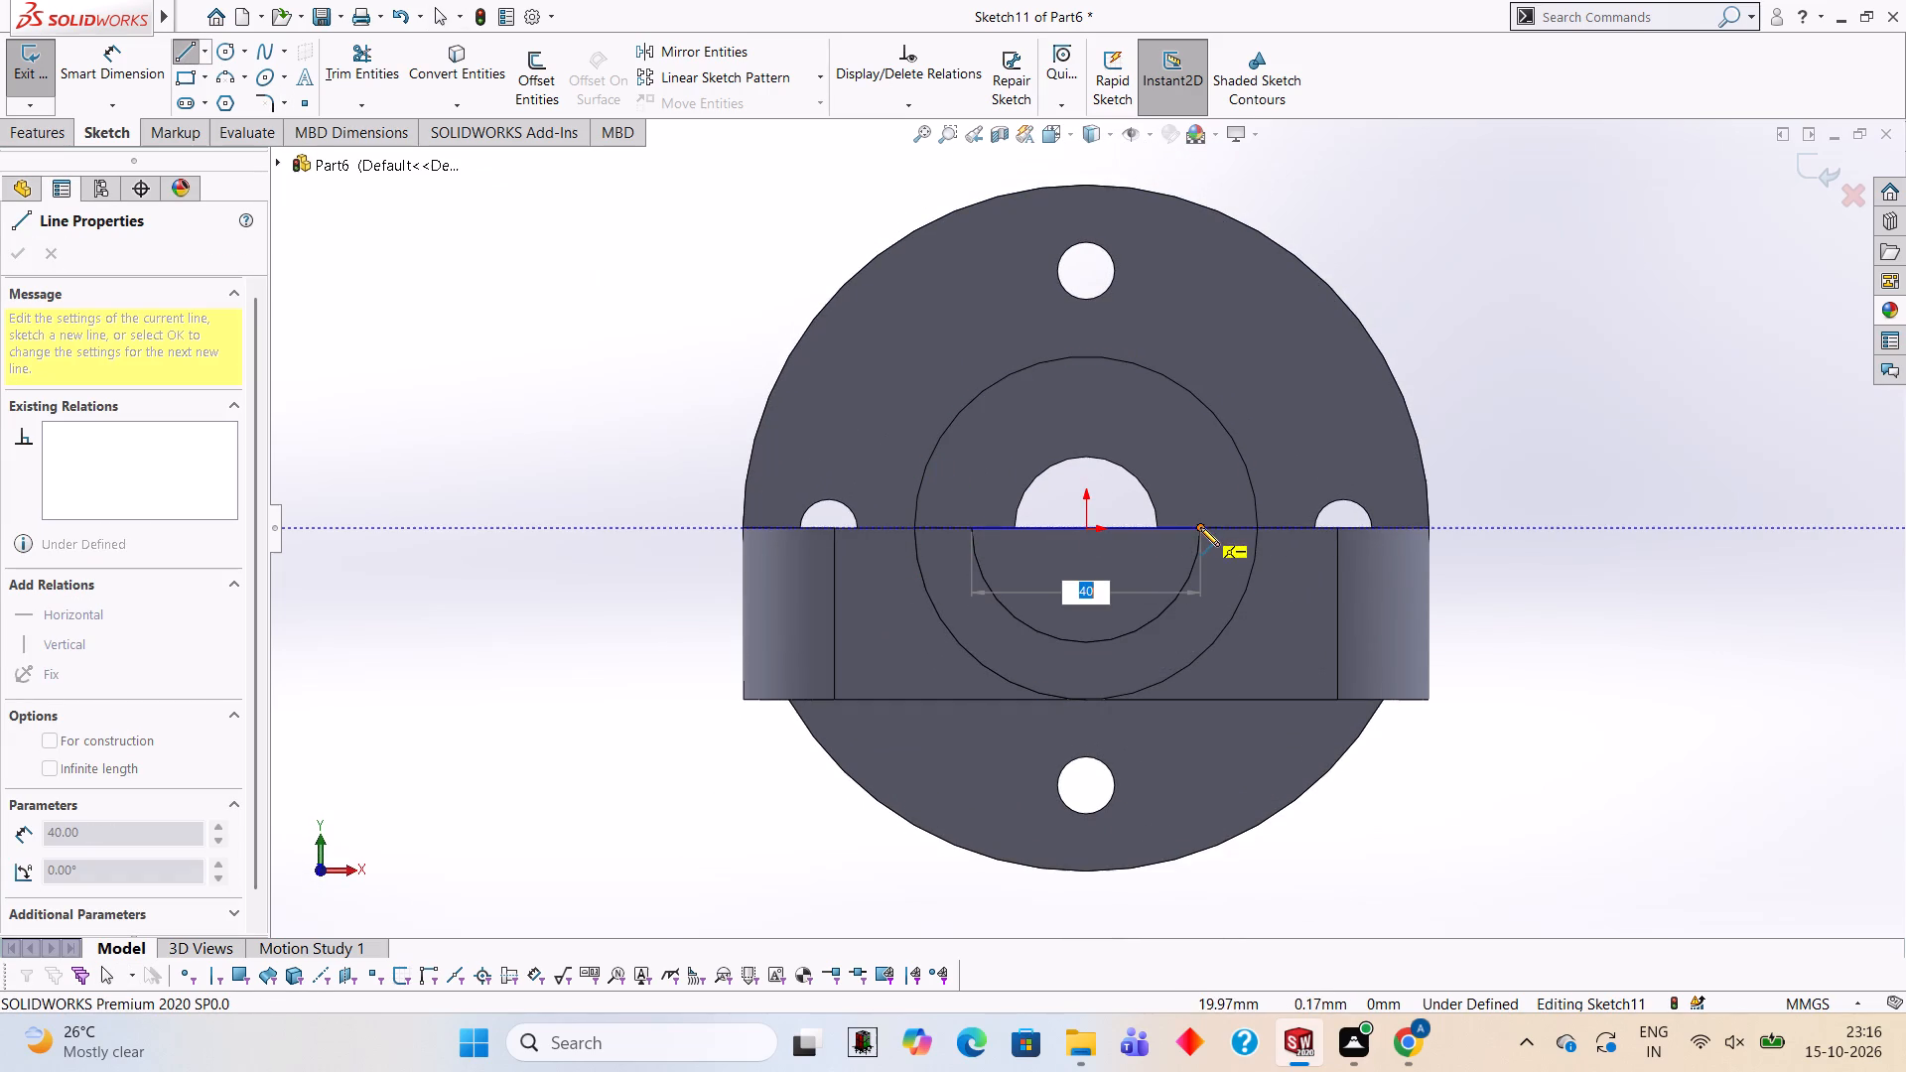
{"action": "left_click", "coordinate": [1200, 527]}
{"action": "left_click", "coordinate": [224, 51]}
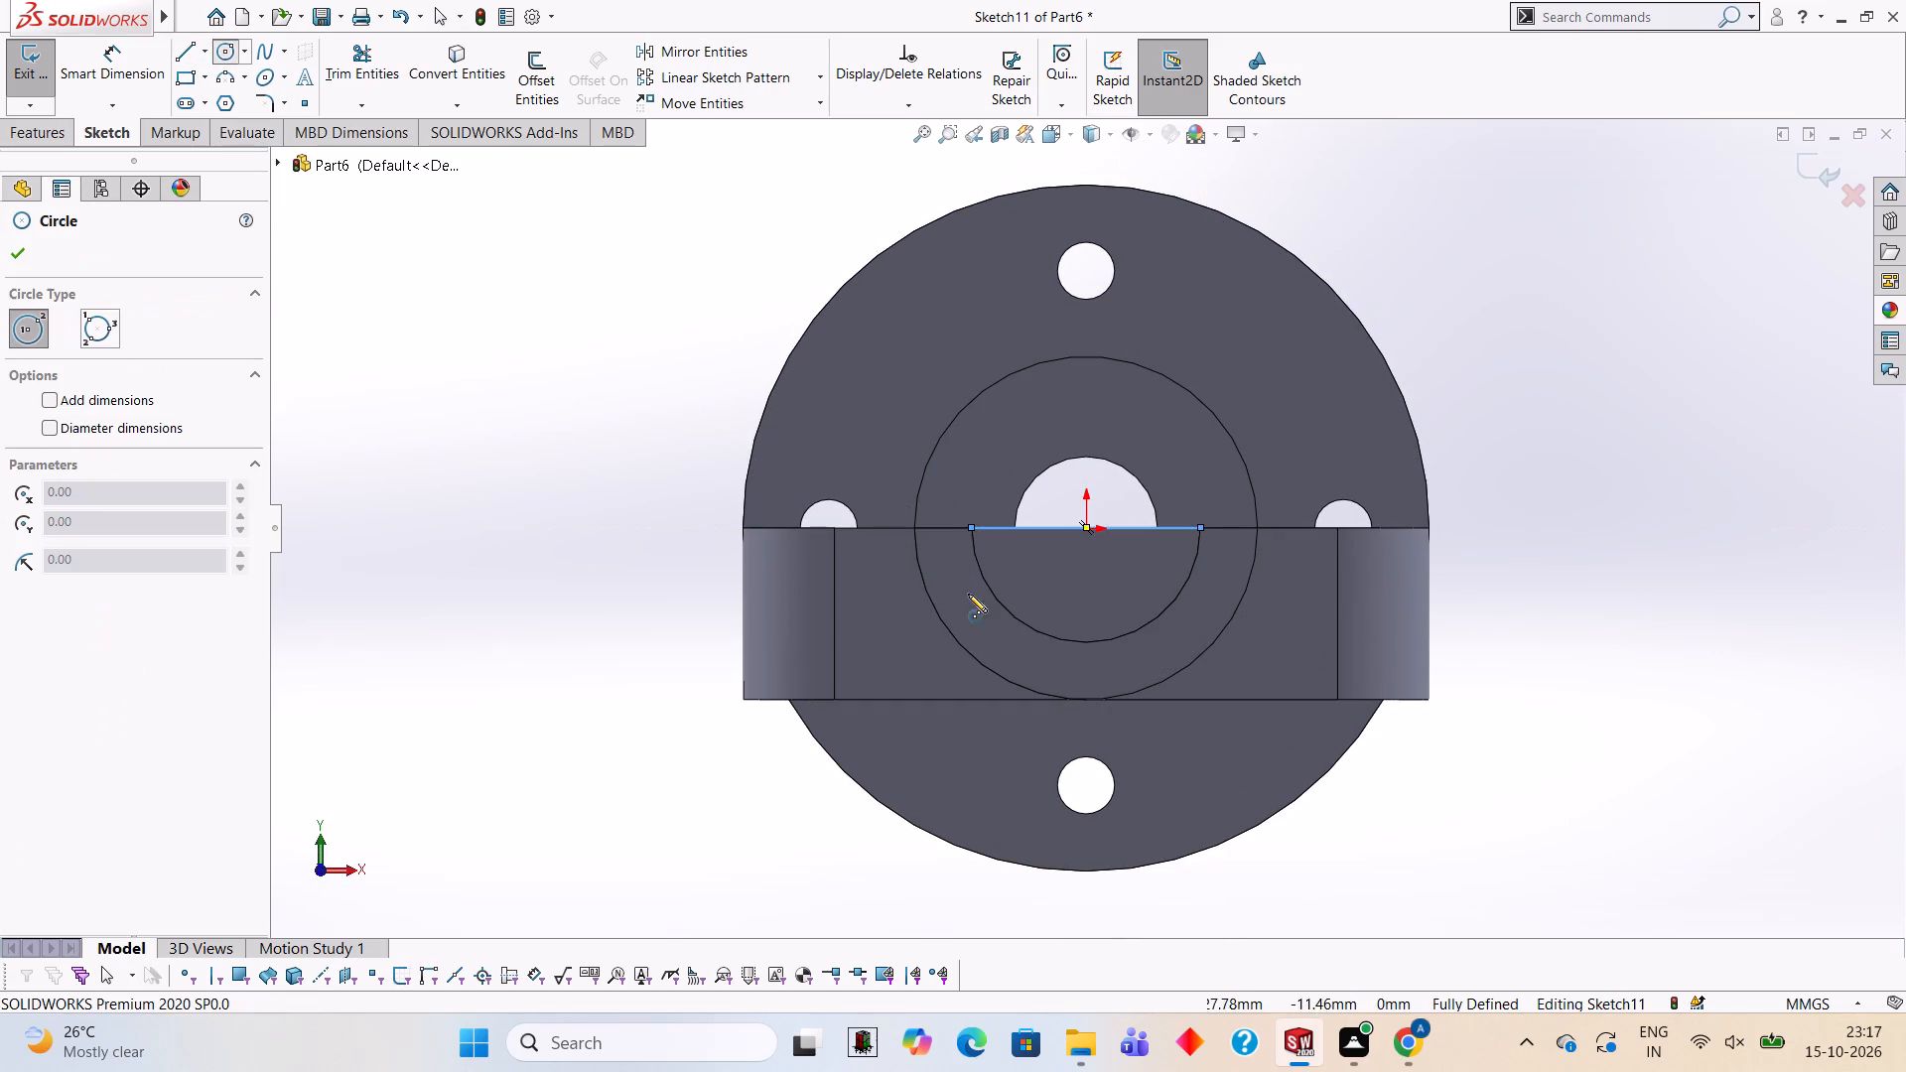
{"action": "left_click", "coordinate": [1085, 528]}
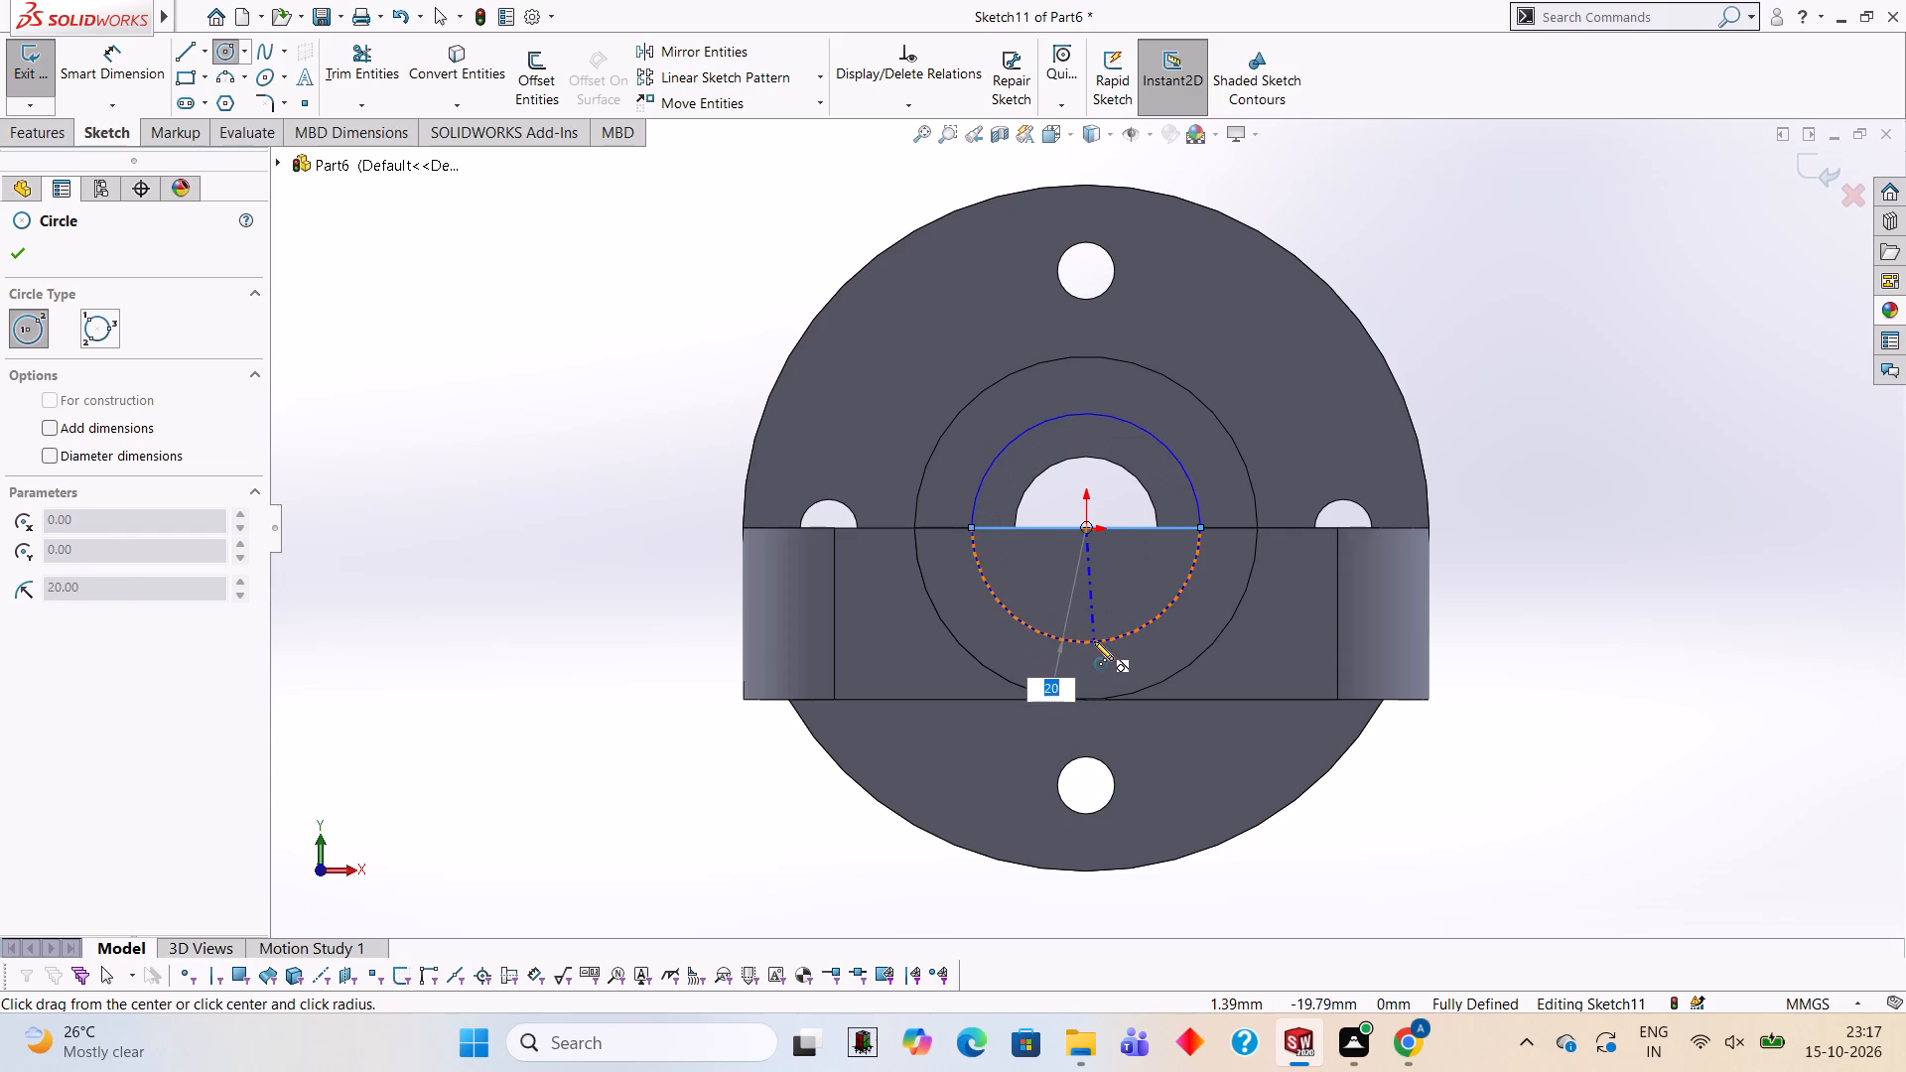
{"action": "type", "text": "20."}
{"action": "key", "text": "BackSpace"}
{"action": "key", "text": "Return"}
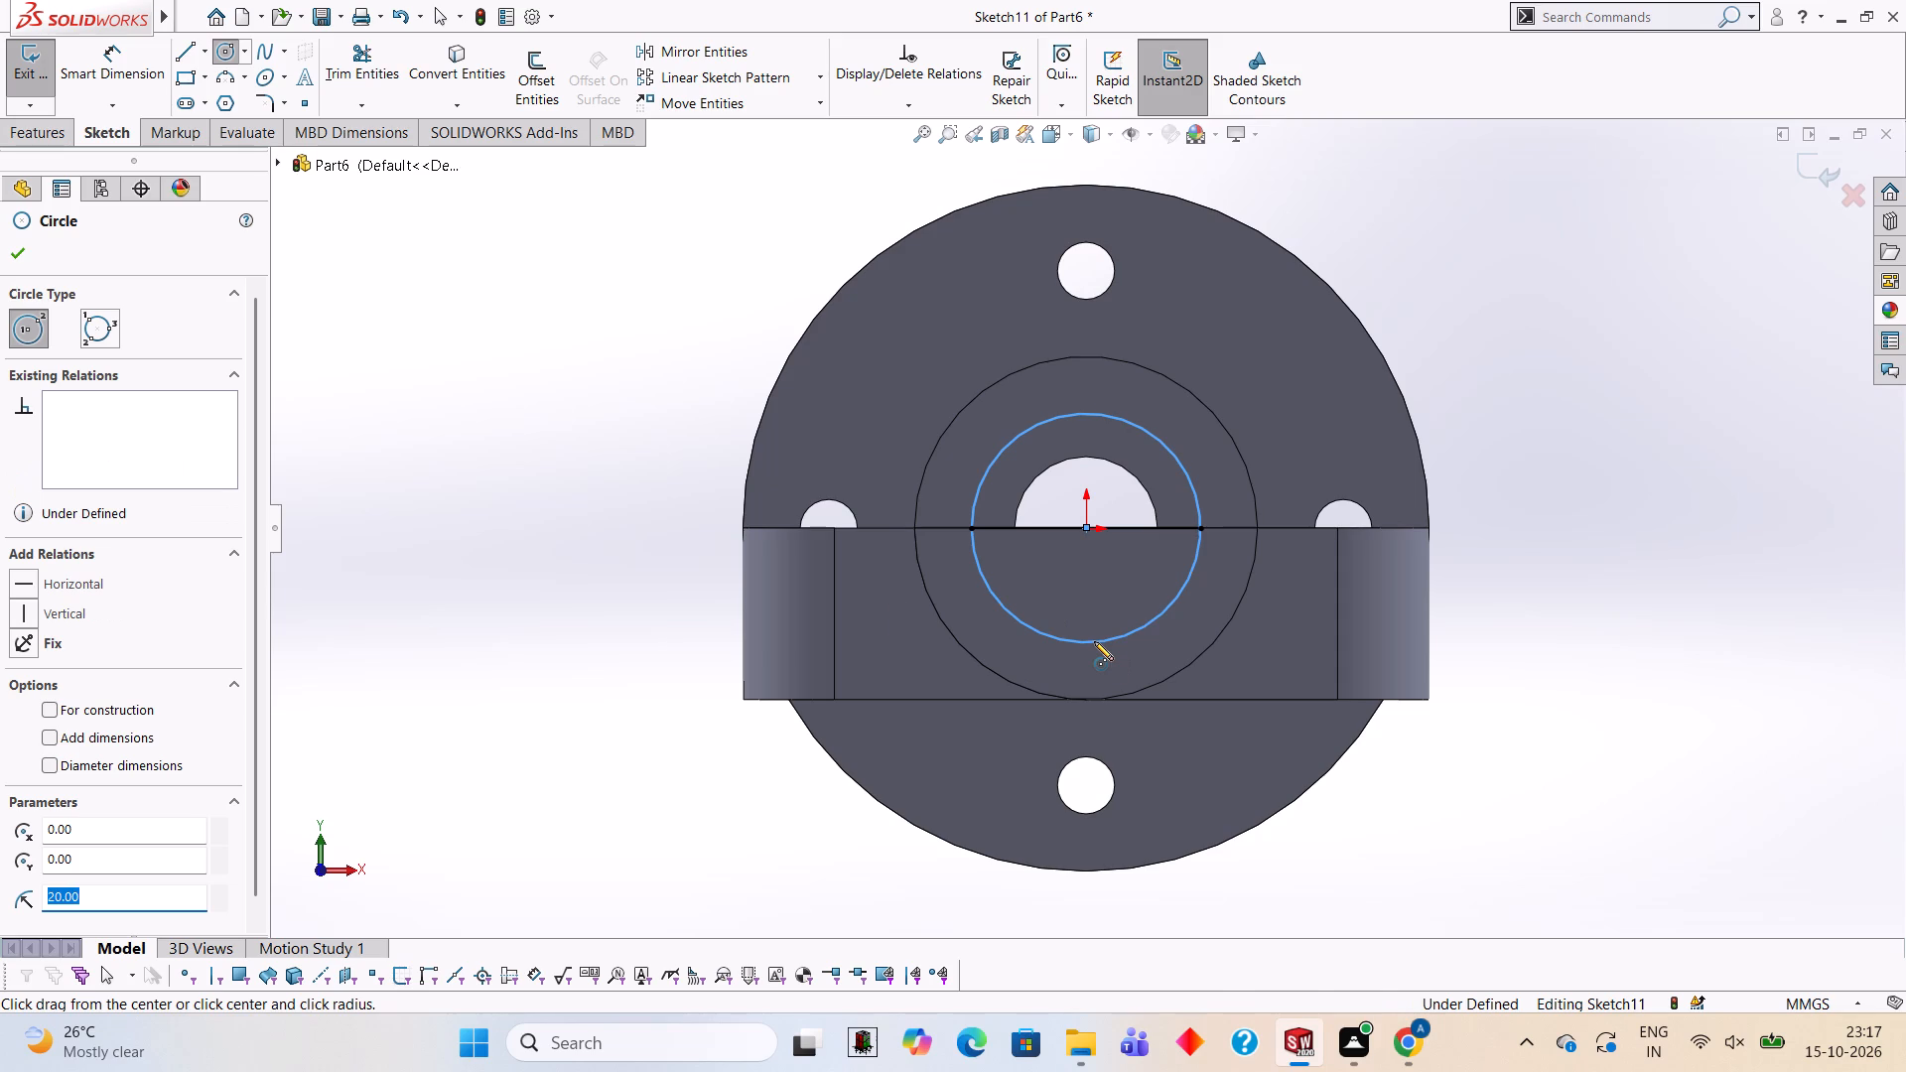
{"action": "left_click", "coordinate": [333, 71]}
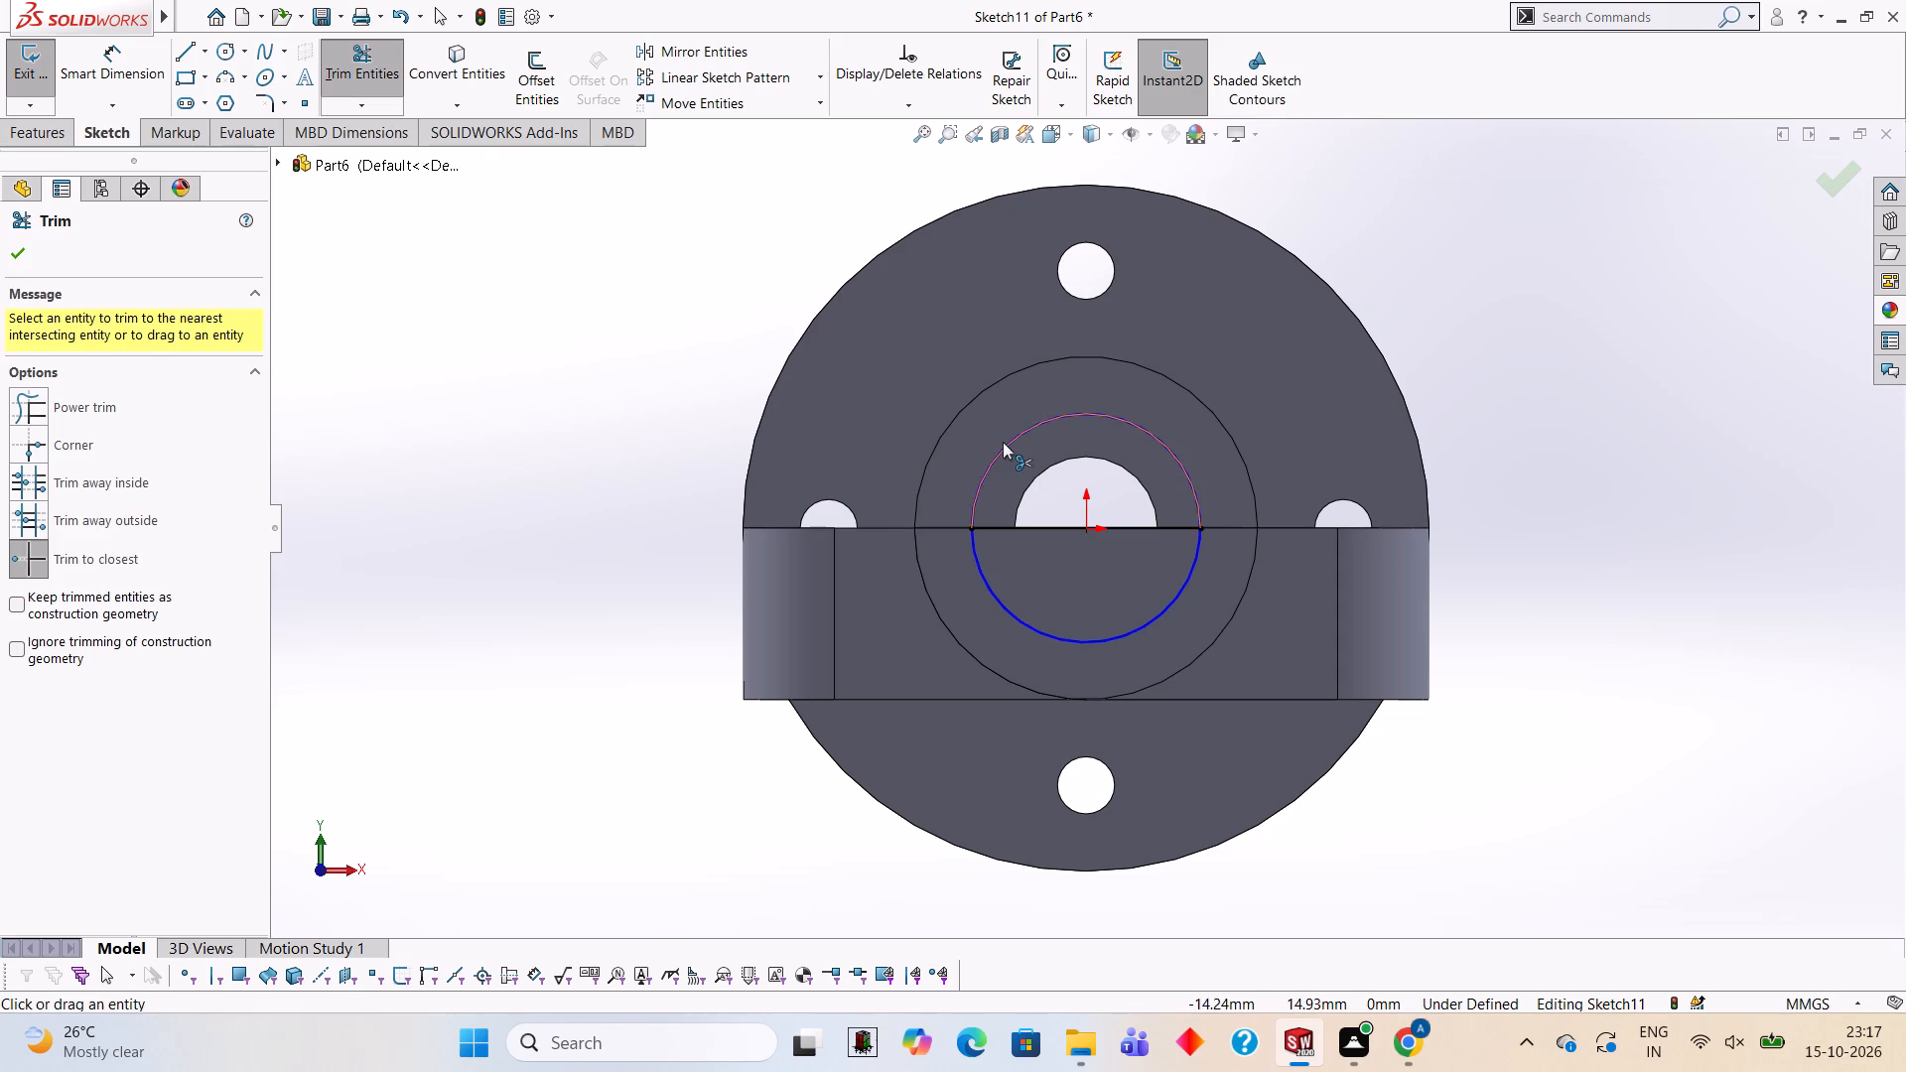
{"action": "left_click", "coordinate": [1003, 442]}
Cut-extrude the half-round profile 35 mm through the bridging block, continuing the extension's groove.
{"action": "scroll", "coordinate": [1337, 441], "scroll_direction": "up", "scroll_amount": 1}
{"action": "middle_click_drag", "start_coordinate": [1331, 437], "coordinate": [1247, 708]}
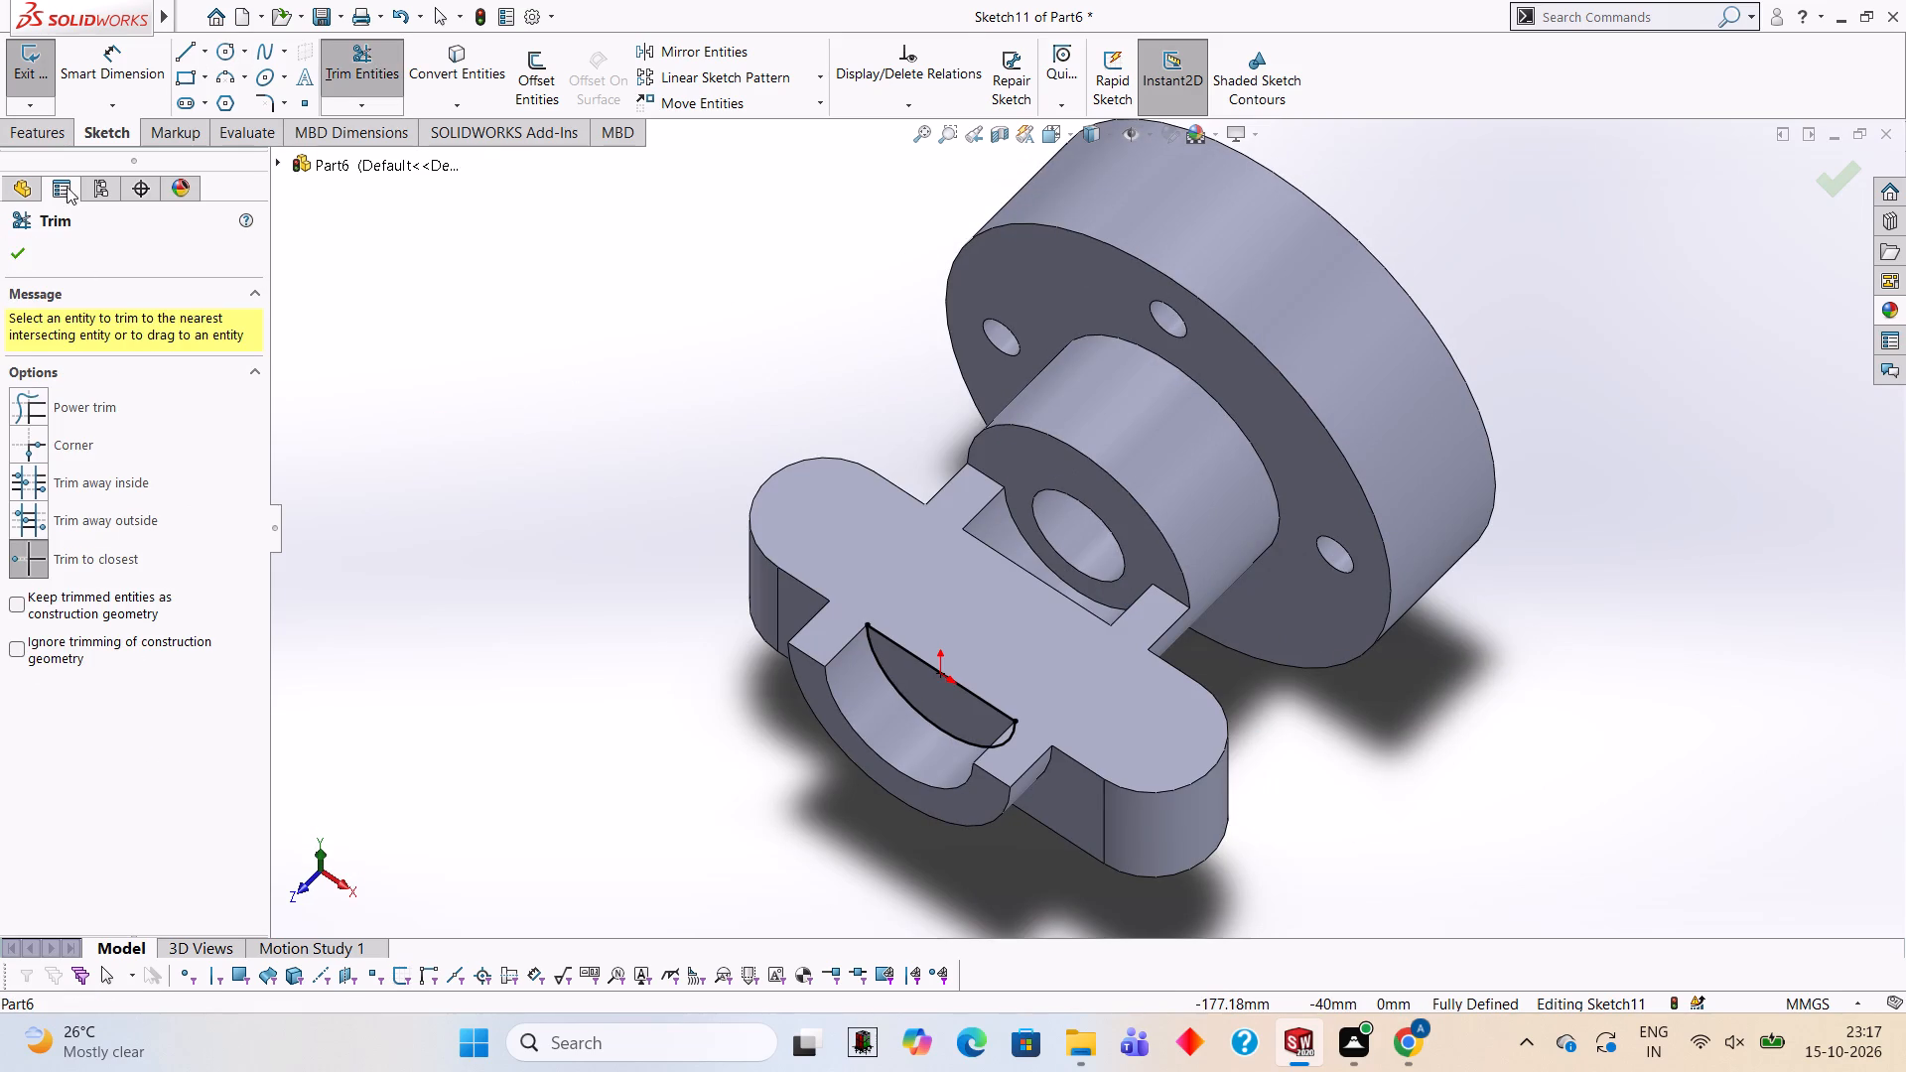
{"action": "left_click", "coordinate": [61, 133]}
{"action": "left_click", "coordinate": [332, 67]}
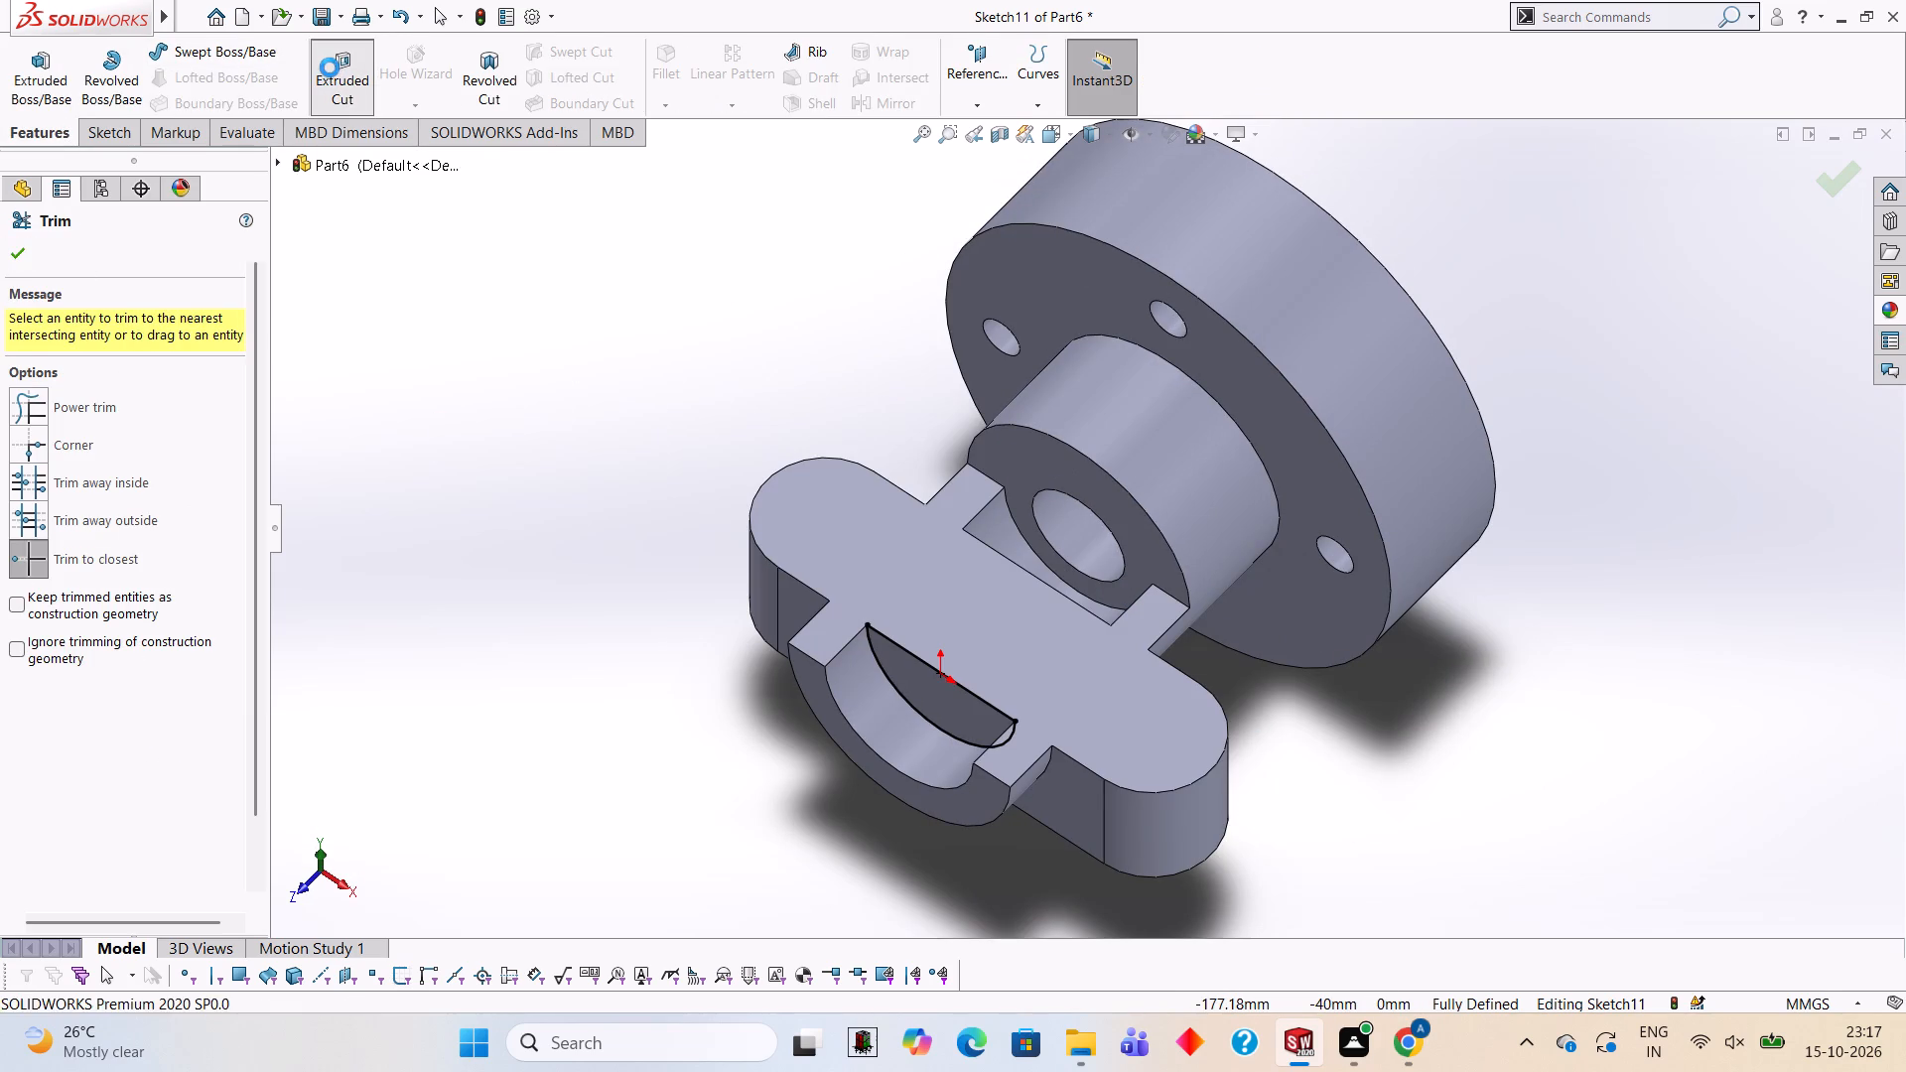
{"action": "middle_click_drag", "start_coordinate": [928, 489], "coordinate": [820, 525]}
{"action": "scroll", "coordinate": [819, 525], "scroll_direction": "up", "scroll_amount": 1}
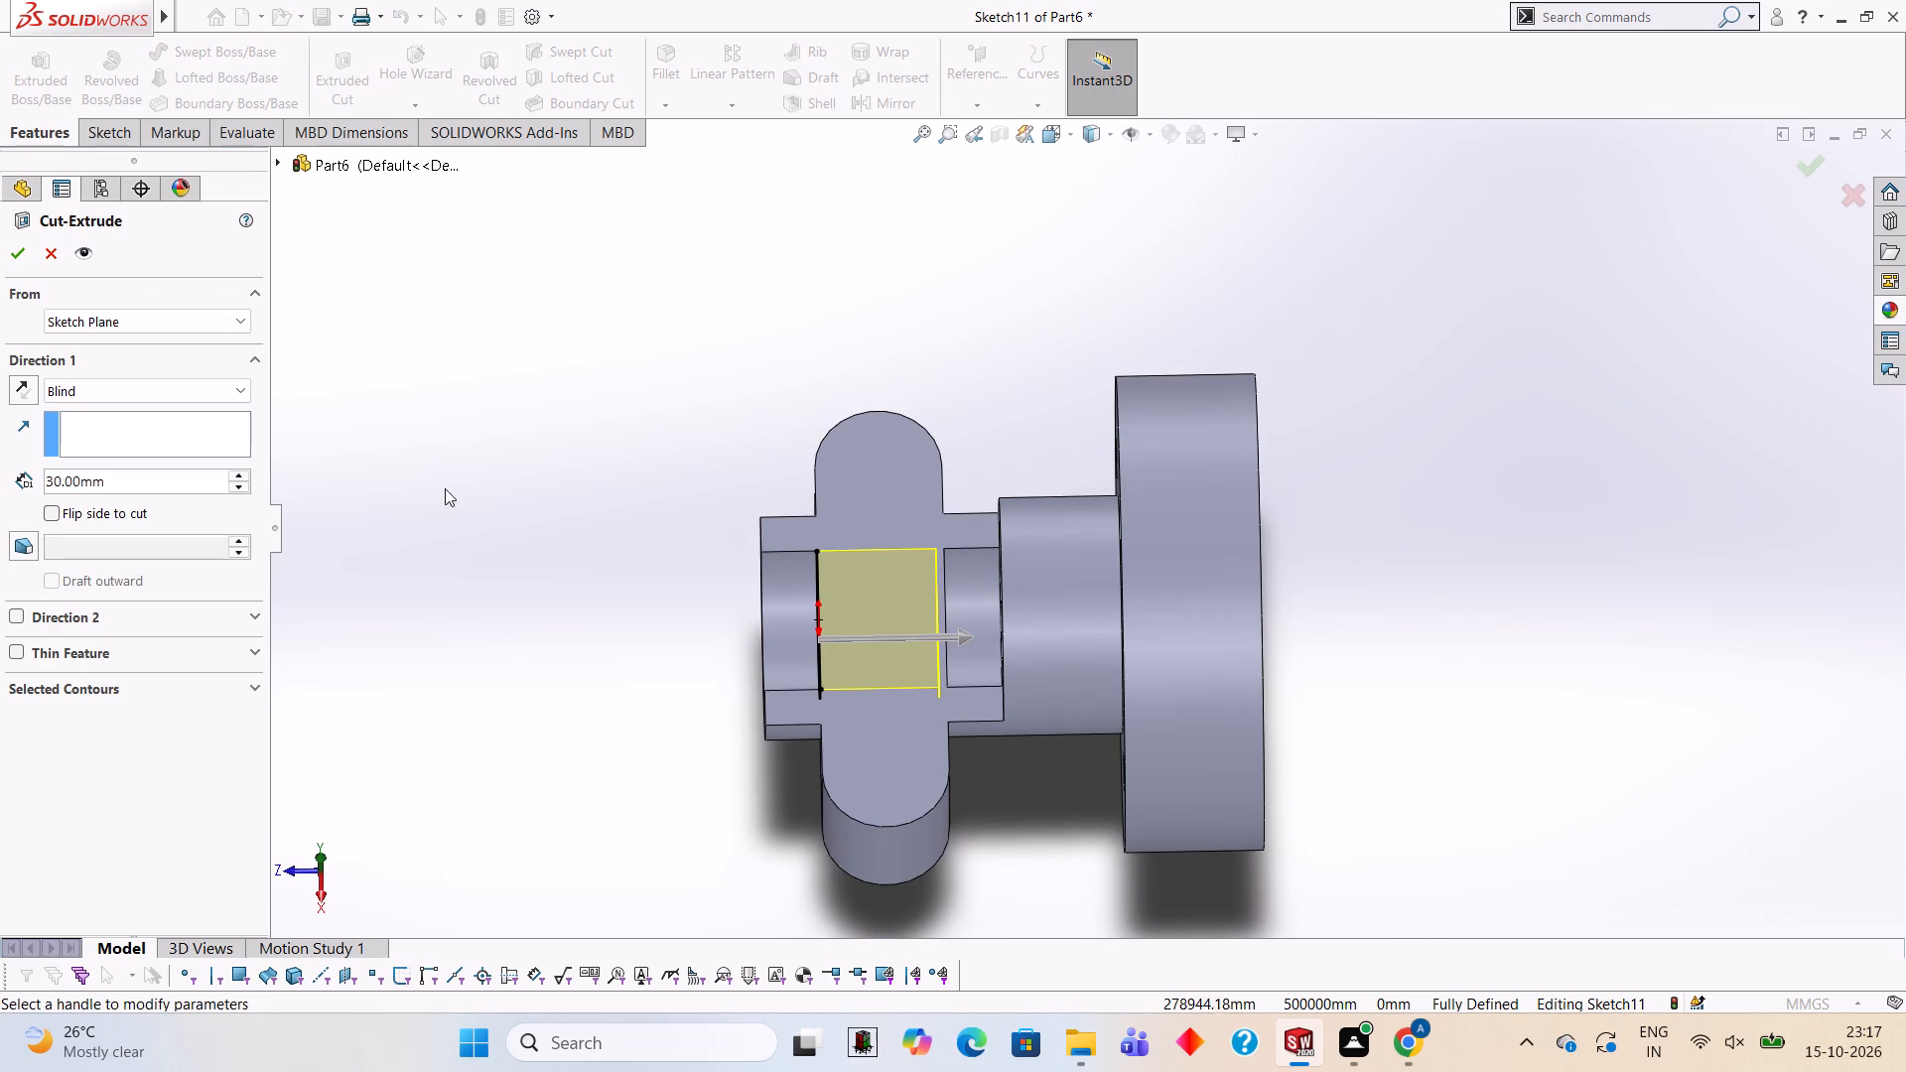
{"action": "left_click", "coordinate": [161, 471]}
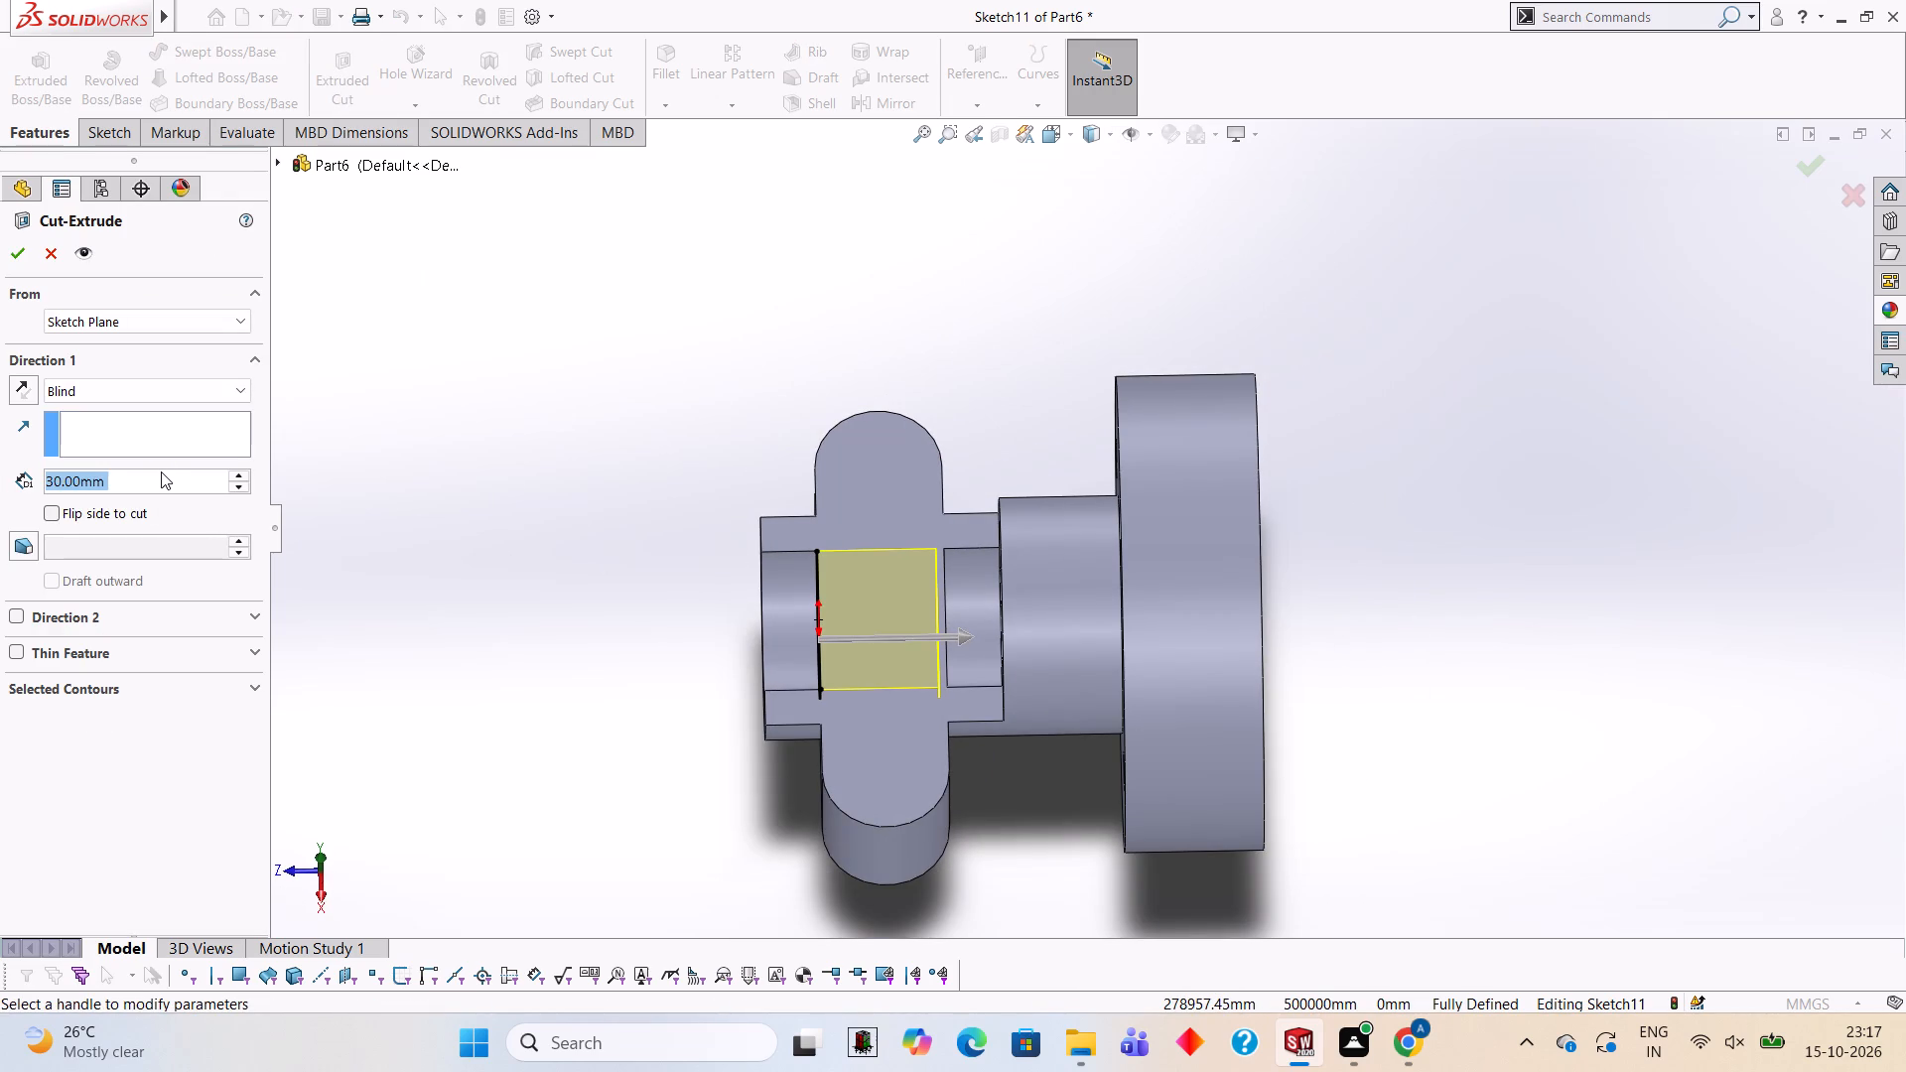
{"action": "key", "text": "BackSpace"}
{"action": "key", "text": "BackSpace"}
{"action": "key", "text": "BackSpace"}
{"action": "key", "text": "BackSpace"}
{"action": "type", "text": "35"}
{"action": "key", "text": "Return"}
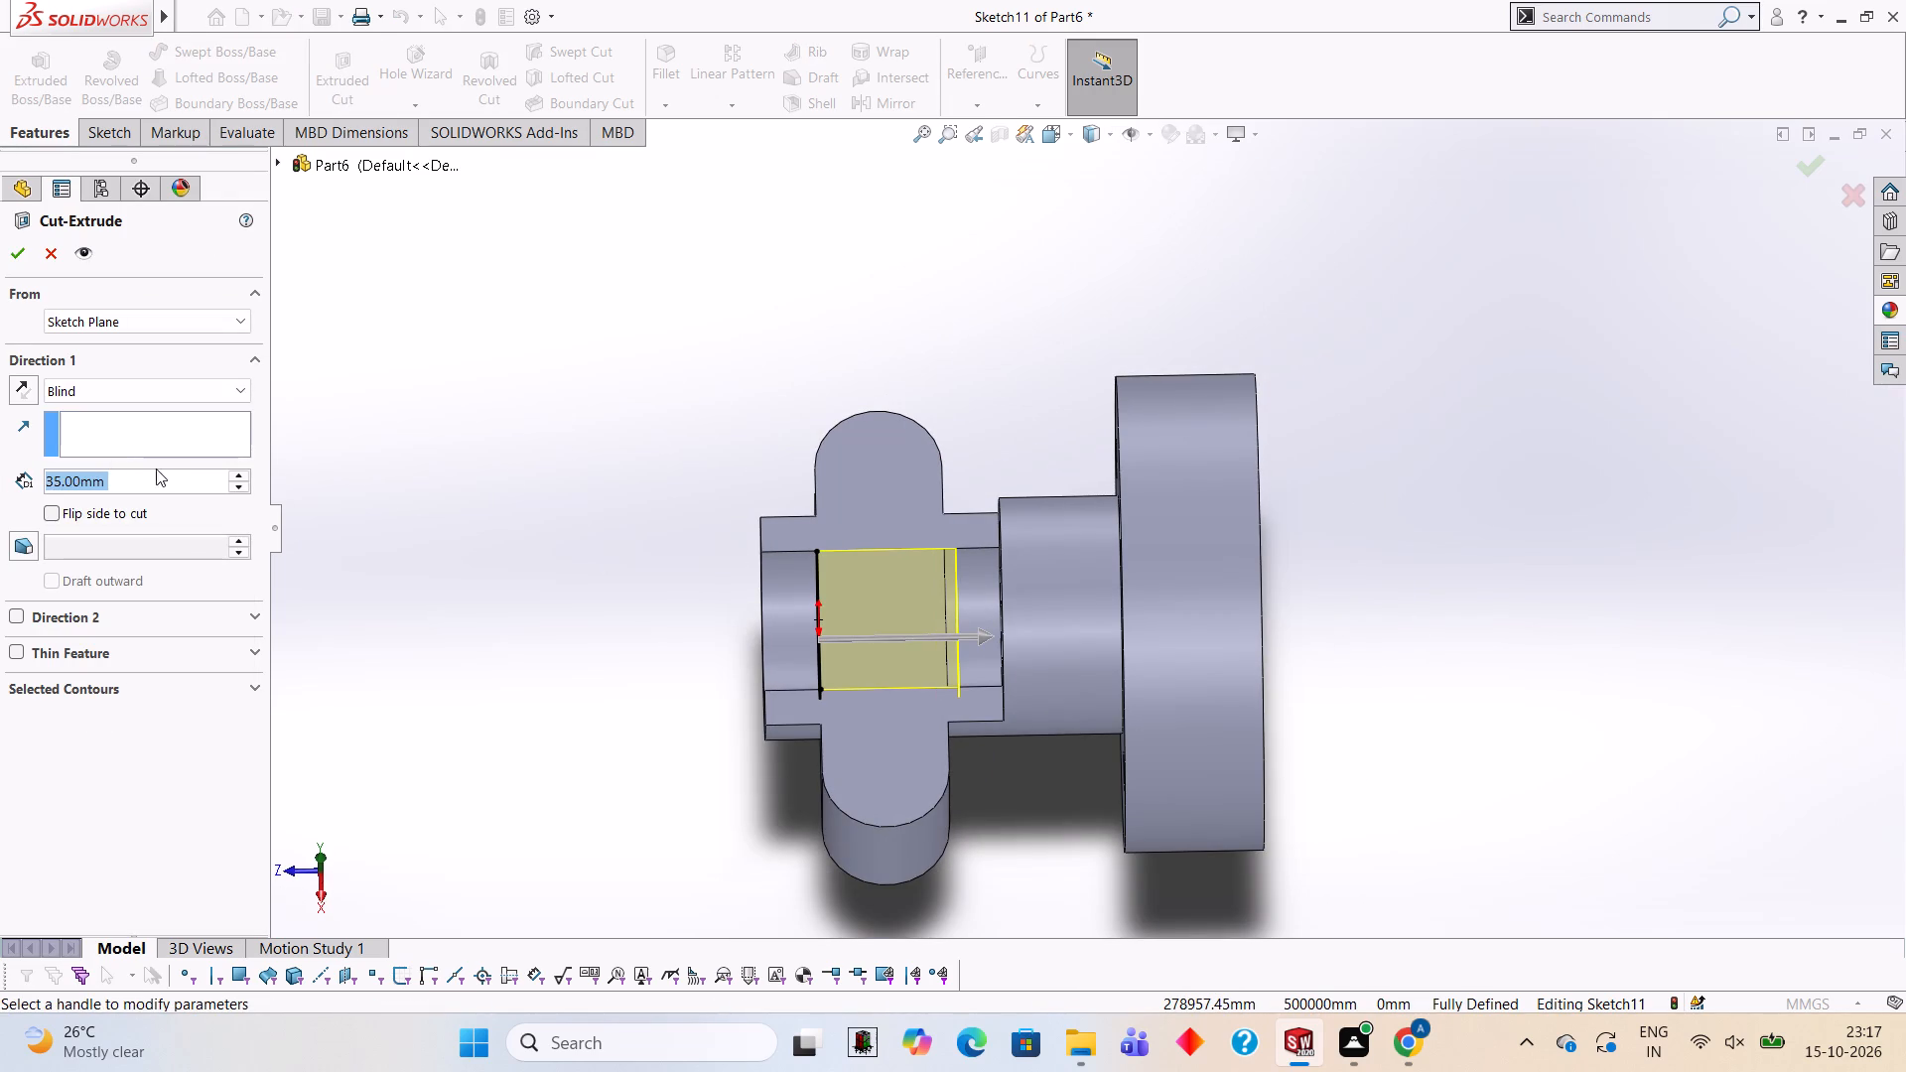
{"action": "left_click", "coordinate": [23, 255]}
{"action": "left_click", "coordinate": [412, 315]}
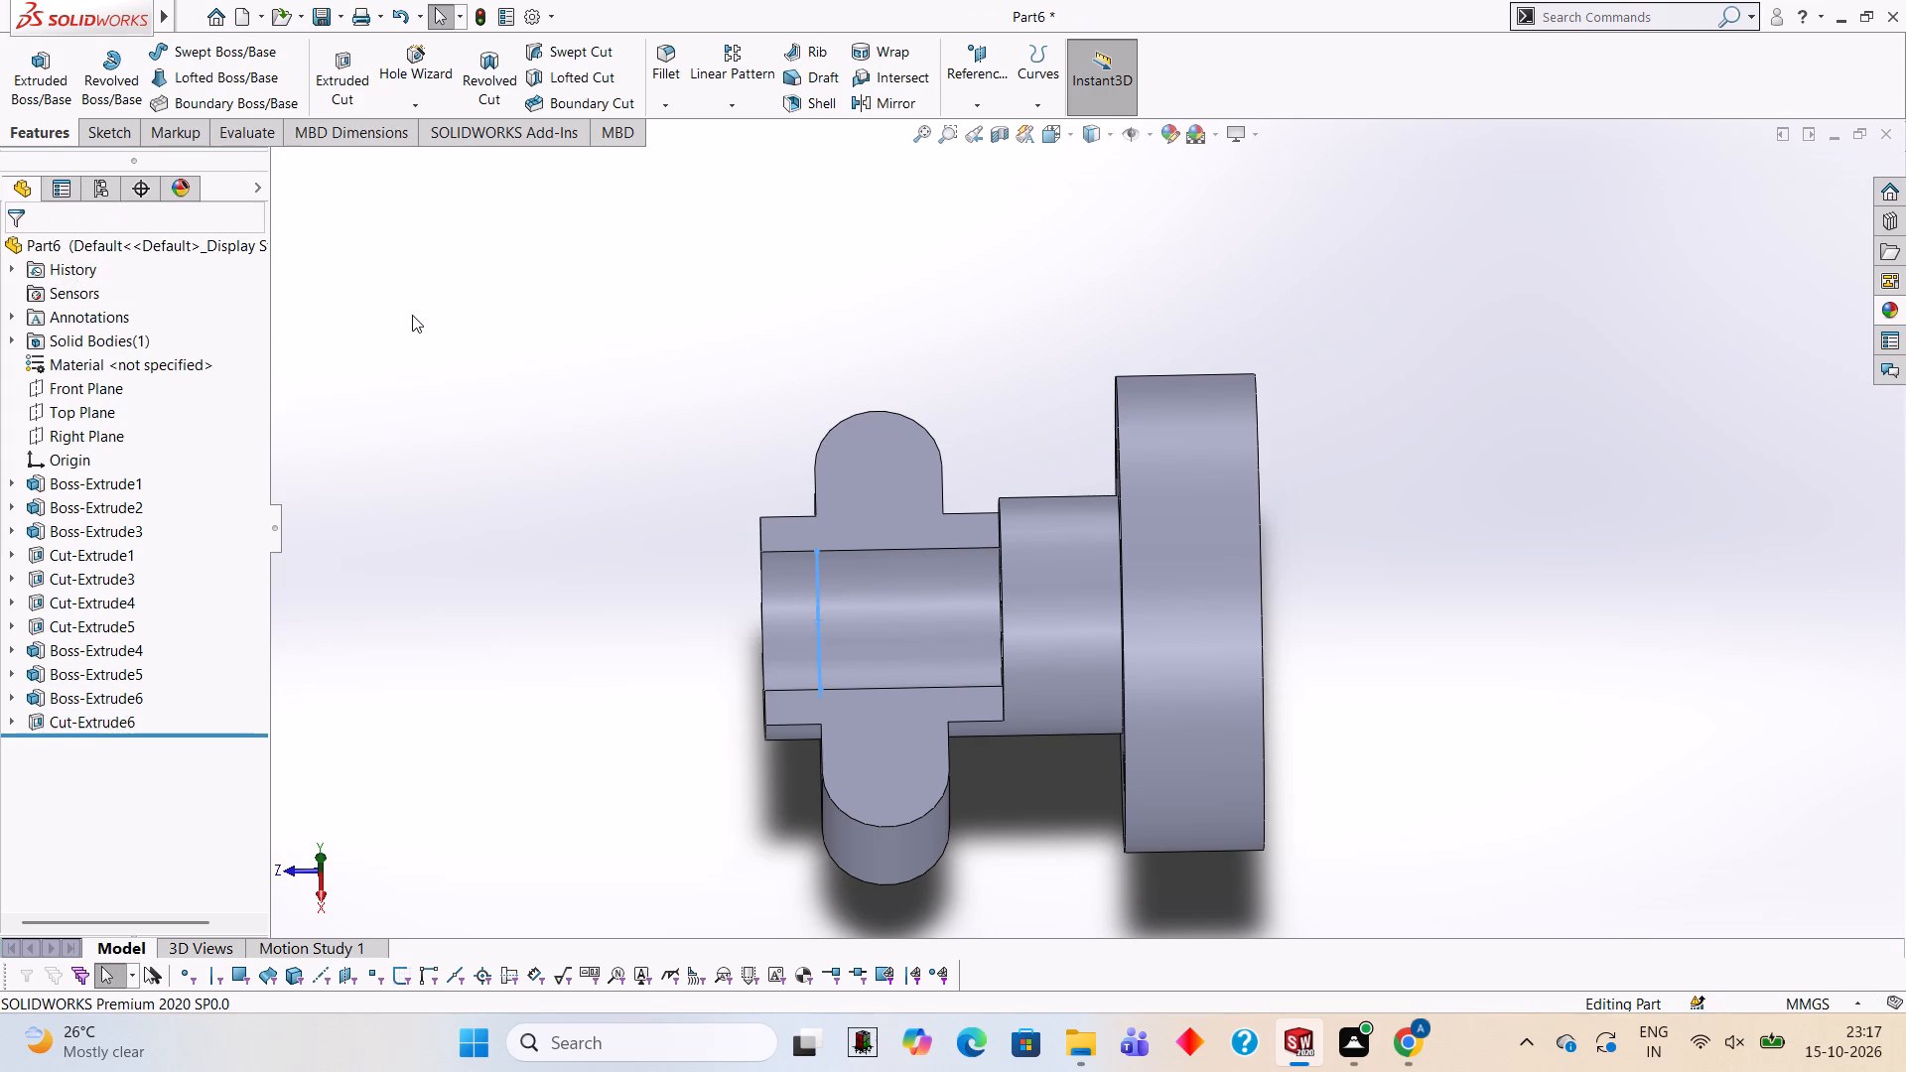
Examine the part from the front and back, including the groove, lugs, bored boss and recessed disc.
{"action": "middle_click_drag", "start_coordinate": [554, 379], "coordinate": [658, 412]}
{"action": "scroll", "coordinate": [688, 432], "scroll_direction": "up", "scroll_amount": 3}
{"action": "middle_click_drag", "start_coordinate": [956, 589], "coordinate": [988, 465]}
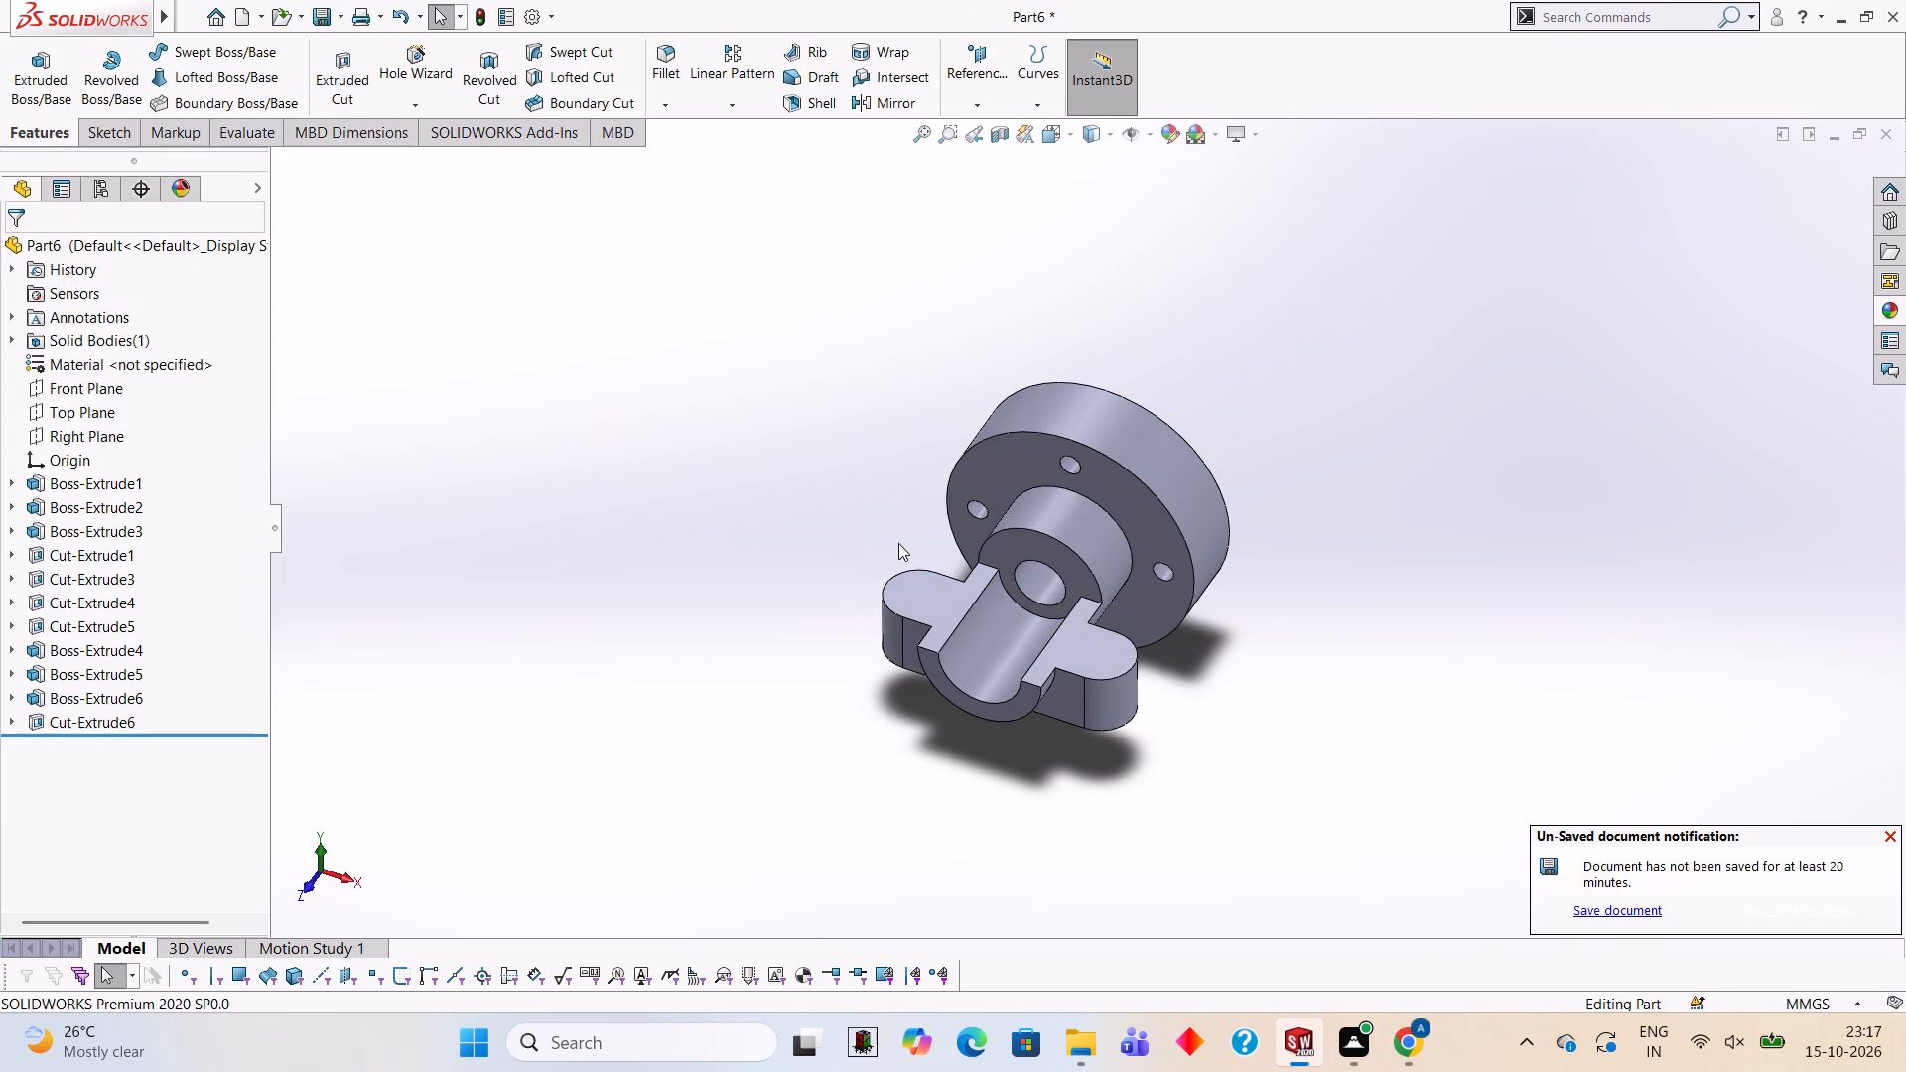
{"action": "scroll", "coordinate": [1167, 688], "scroll_direction": "up", "scroll_amount": 1}
{"action": "scroll", "coordinate": [1292, 682], "scroll_direction": "up", "scroll_amount": 2}
{"action": "scroll", "coordinate": [1142, 629], "scroll_direction": "down", "scroll_amount": 2}
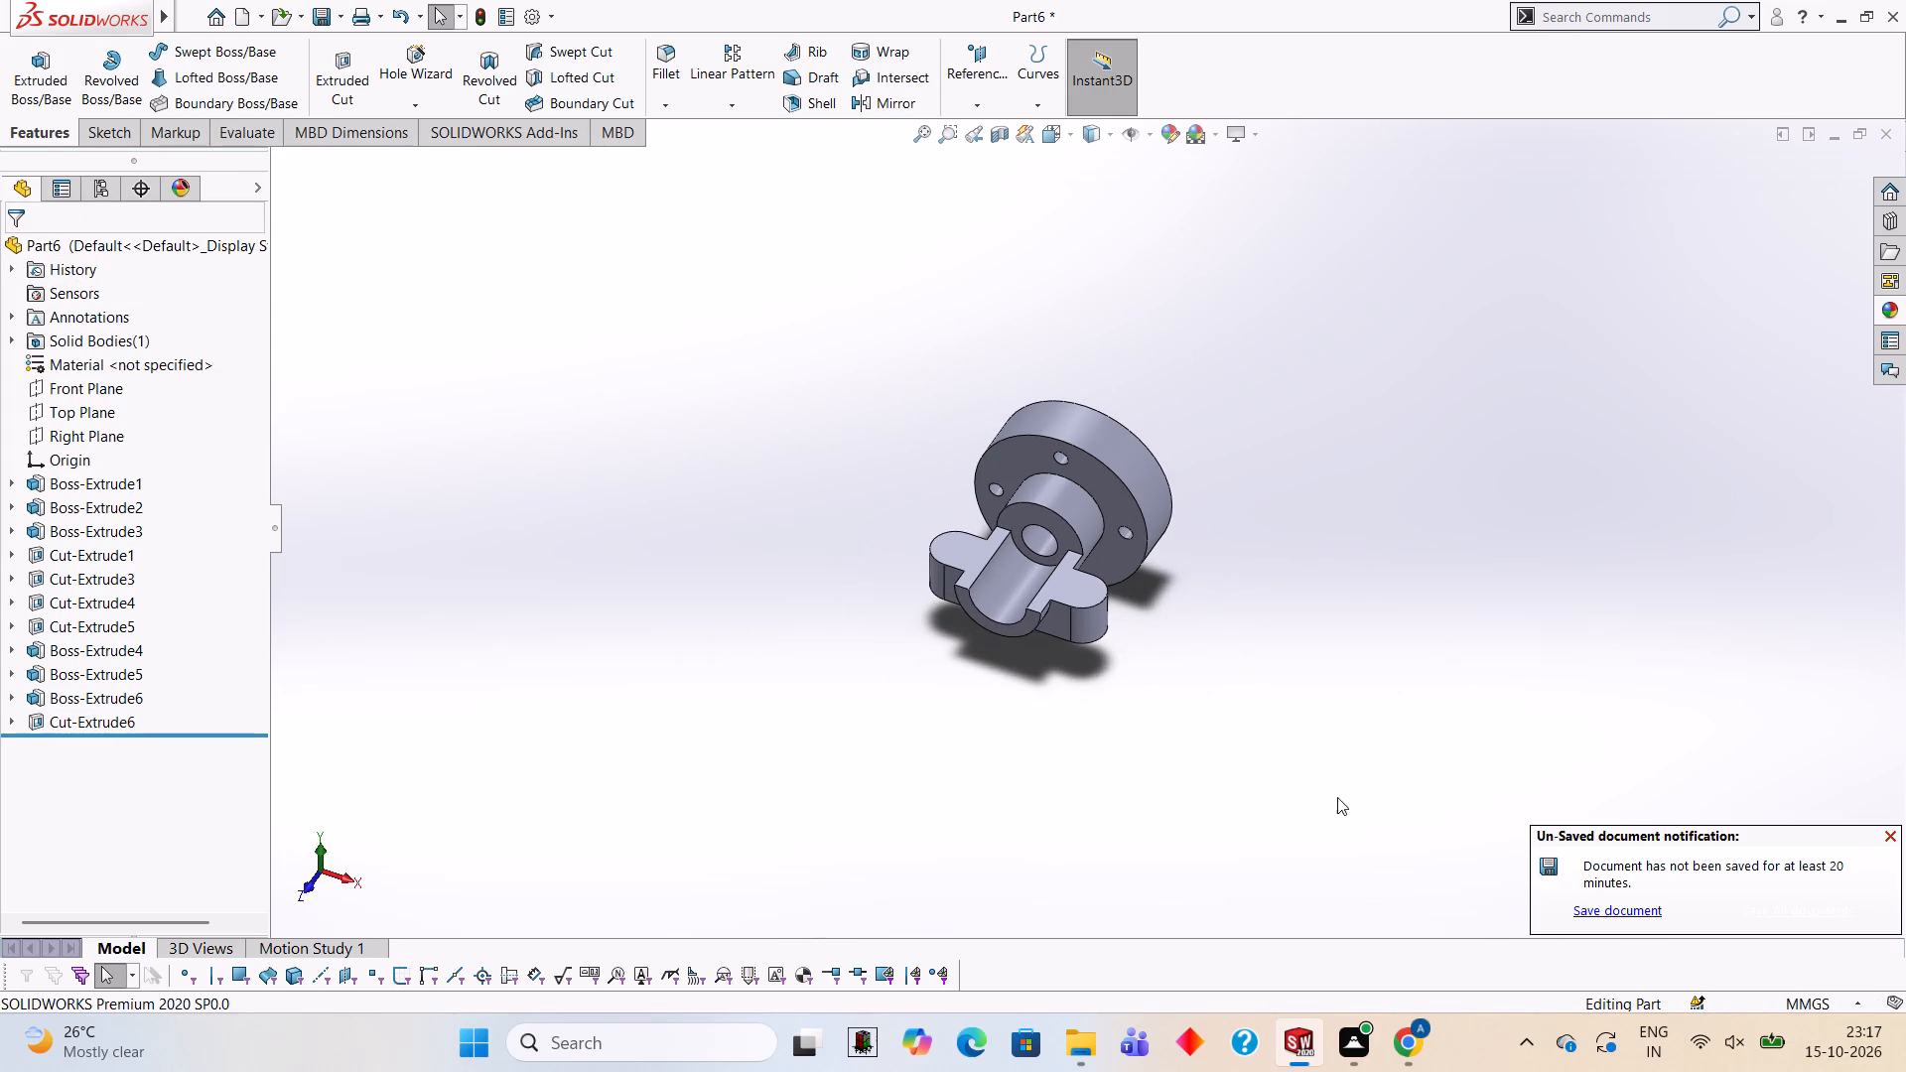
{"action": "scroll", "coordinate": [884, 531], "scroll_direction": "down", "scroll_amount": 3}
{"action": "middle_click_drag", "start_coordinate": [1213, 482], "coordinate": [1189, 386]}
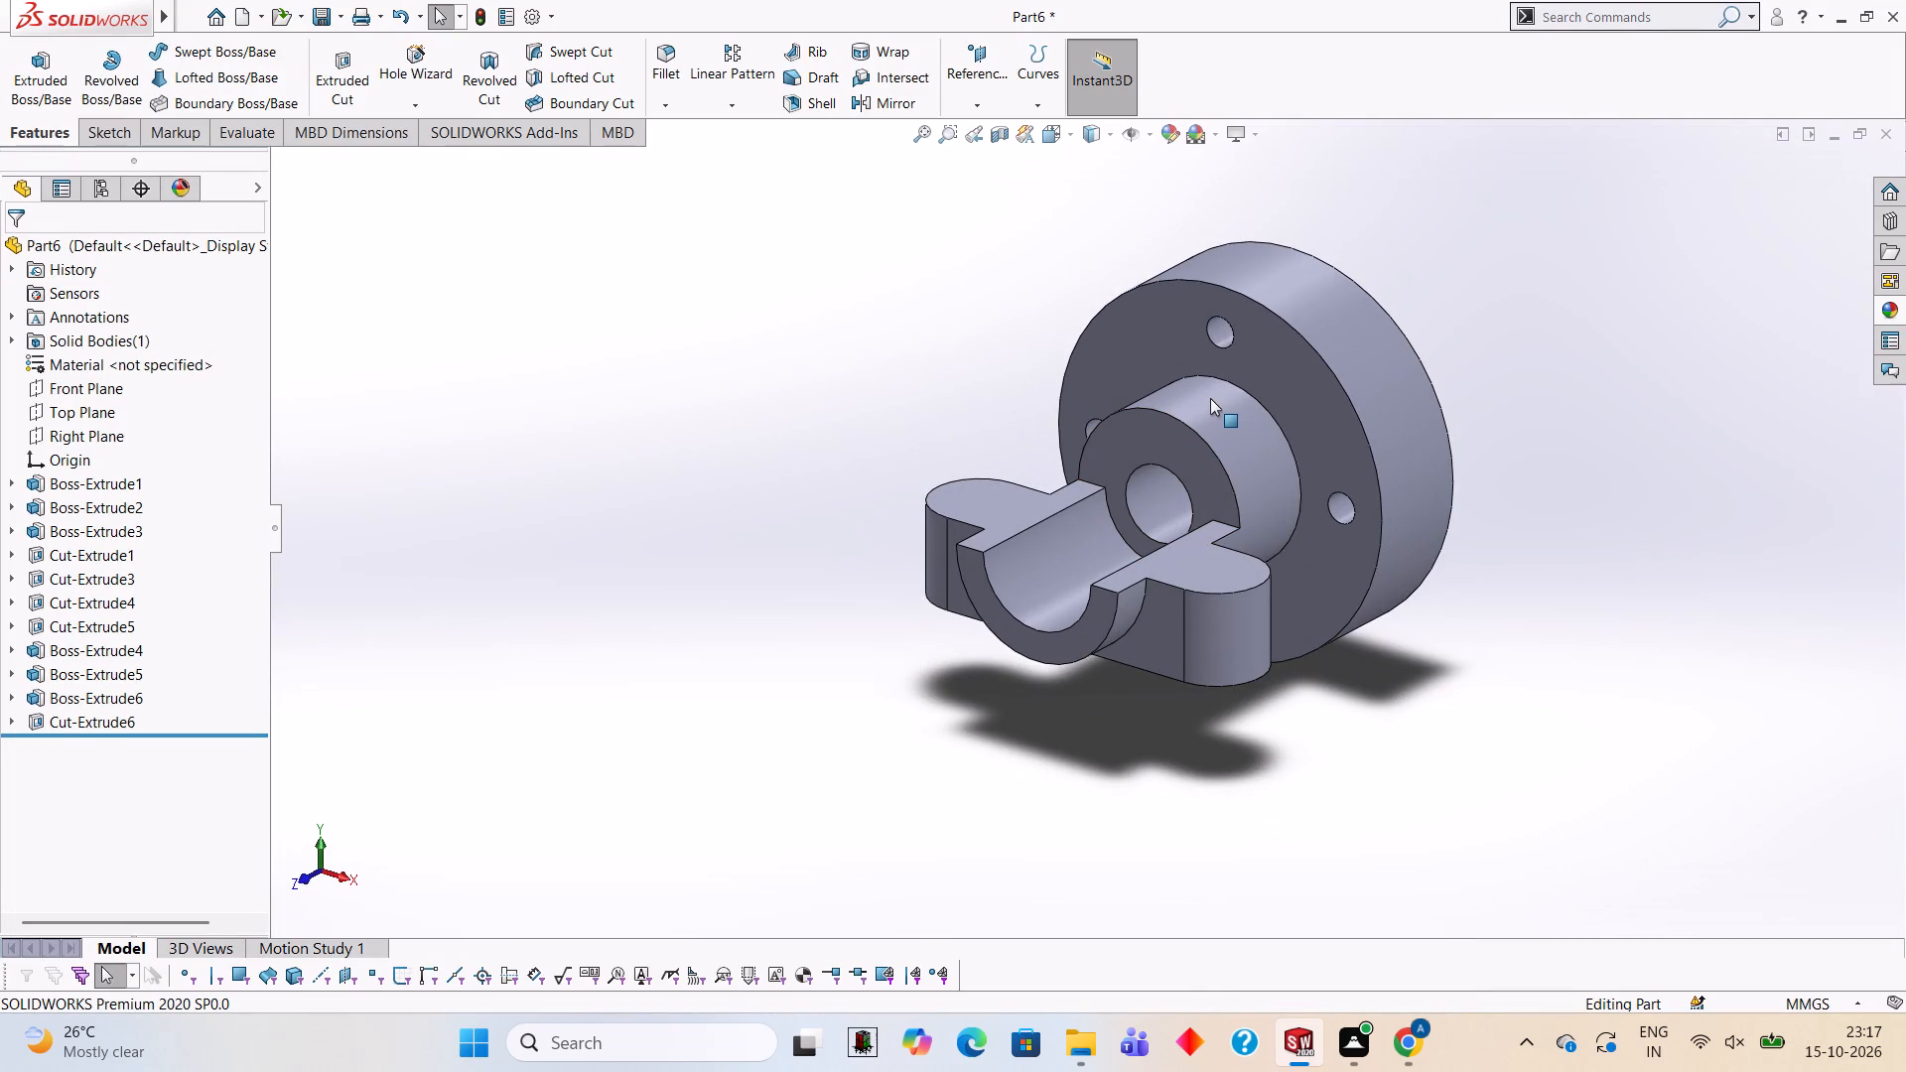
{"action": "scroll", "coordinate": [1447, 549], "scroll_direction": "up", "scroll_amount": 1}
{"action": "scroll", "coordinate": [1447, 549], "scroll_direction": "down", "scroll_amount": 2}
{"action": "middle_click_drag", "start_coordinate": [1347, 439], "coordinate": [1087, 394]}
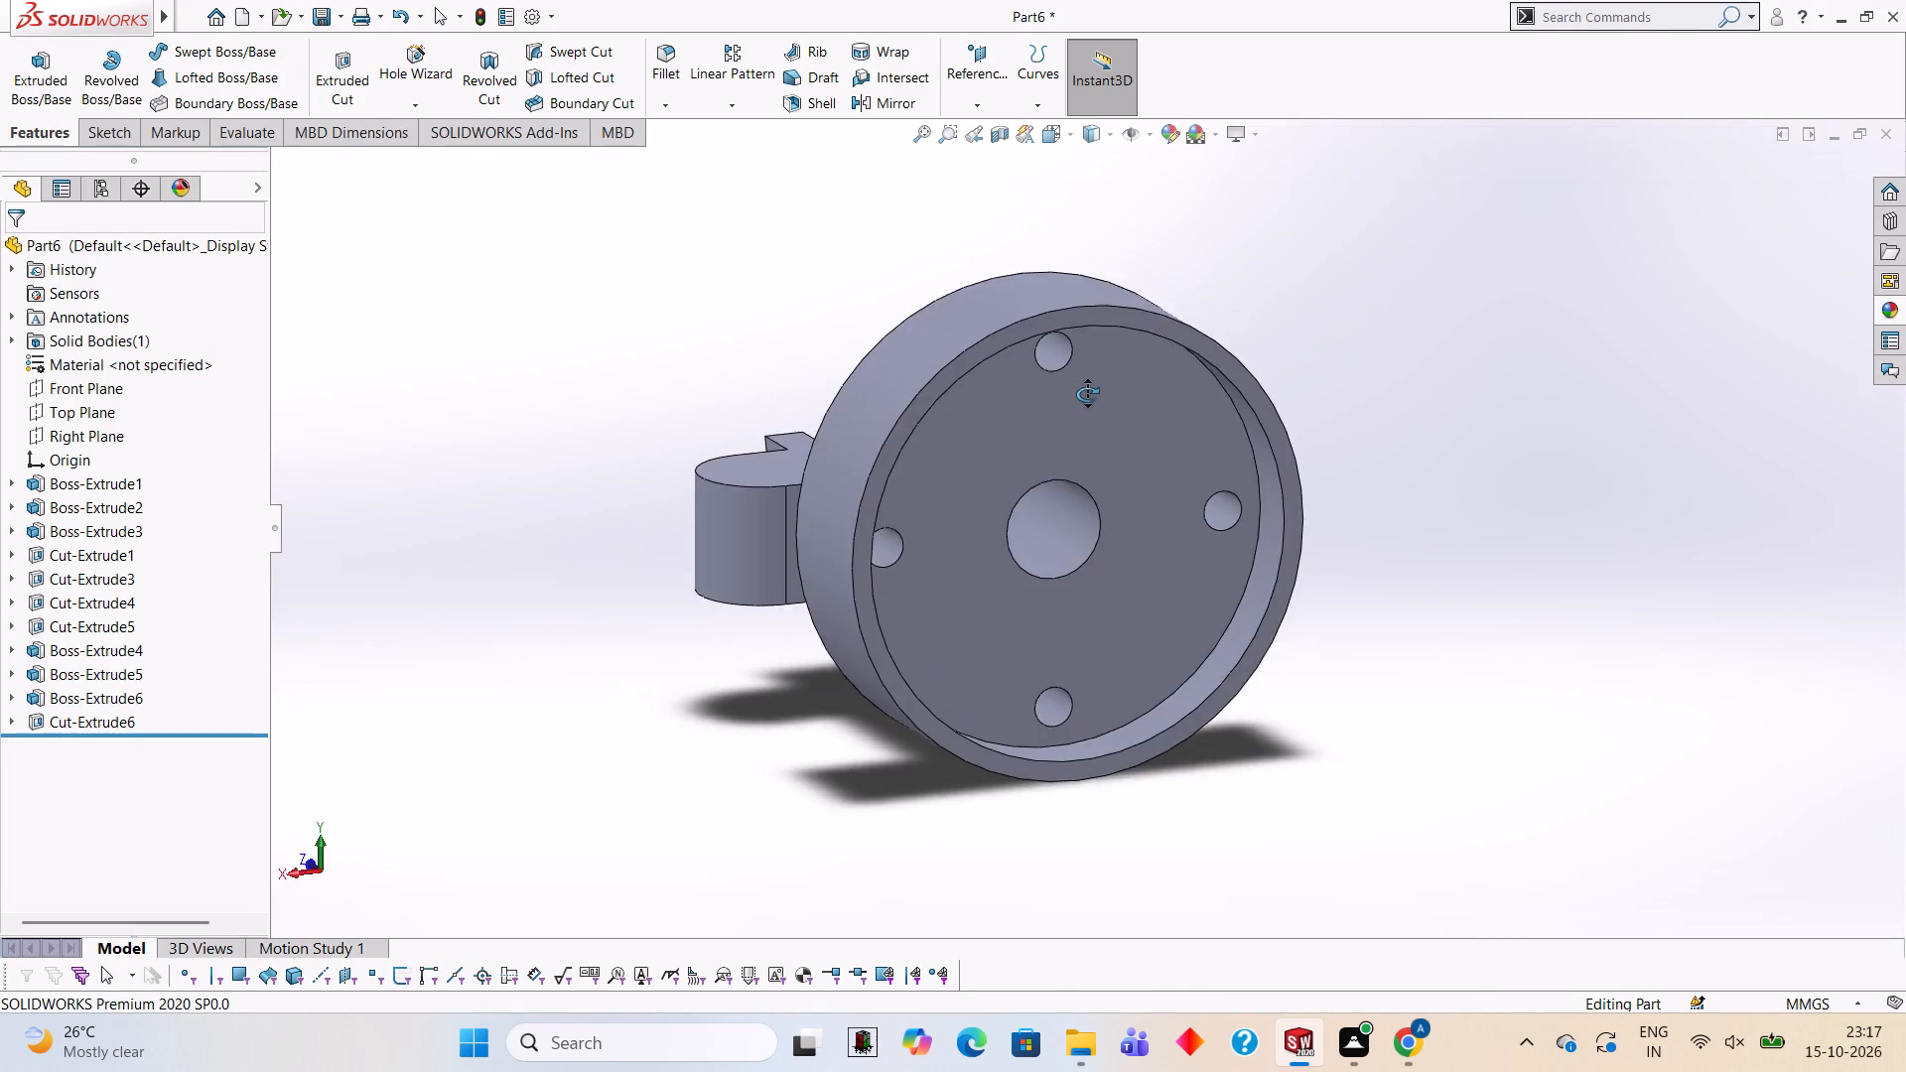
{"action": "middle_click_drag", "start_coordinate": [1087, 394], "coordinate": [1414, 506]}
{"action": "scroll", "coordinate": [833, 640], "scroll_direction": "down", "scroll_amount": 3}
{"action": "middle_click_drag", "start_coordinate": [1036, 537], "coordinate": [1034, 505]}
{"action": "scroll", "coordinate": [1034, 505], "scroll_direction": "up", "scroll_amount": 4}
{"action": "middle_click_drag", "start_coordinate": [1155, 462], "coordinate": [1082, 441]}
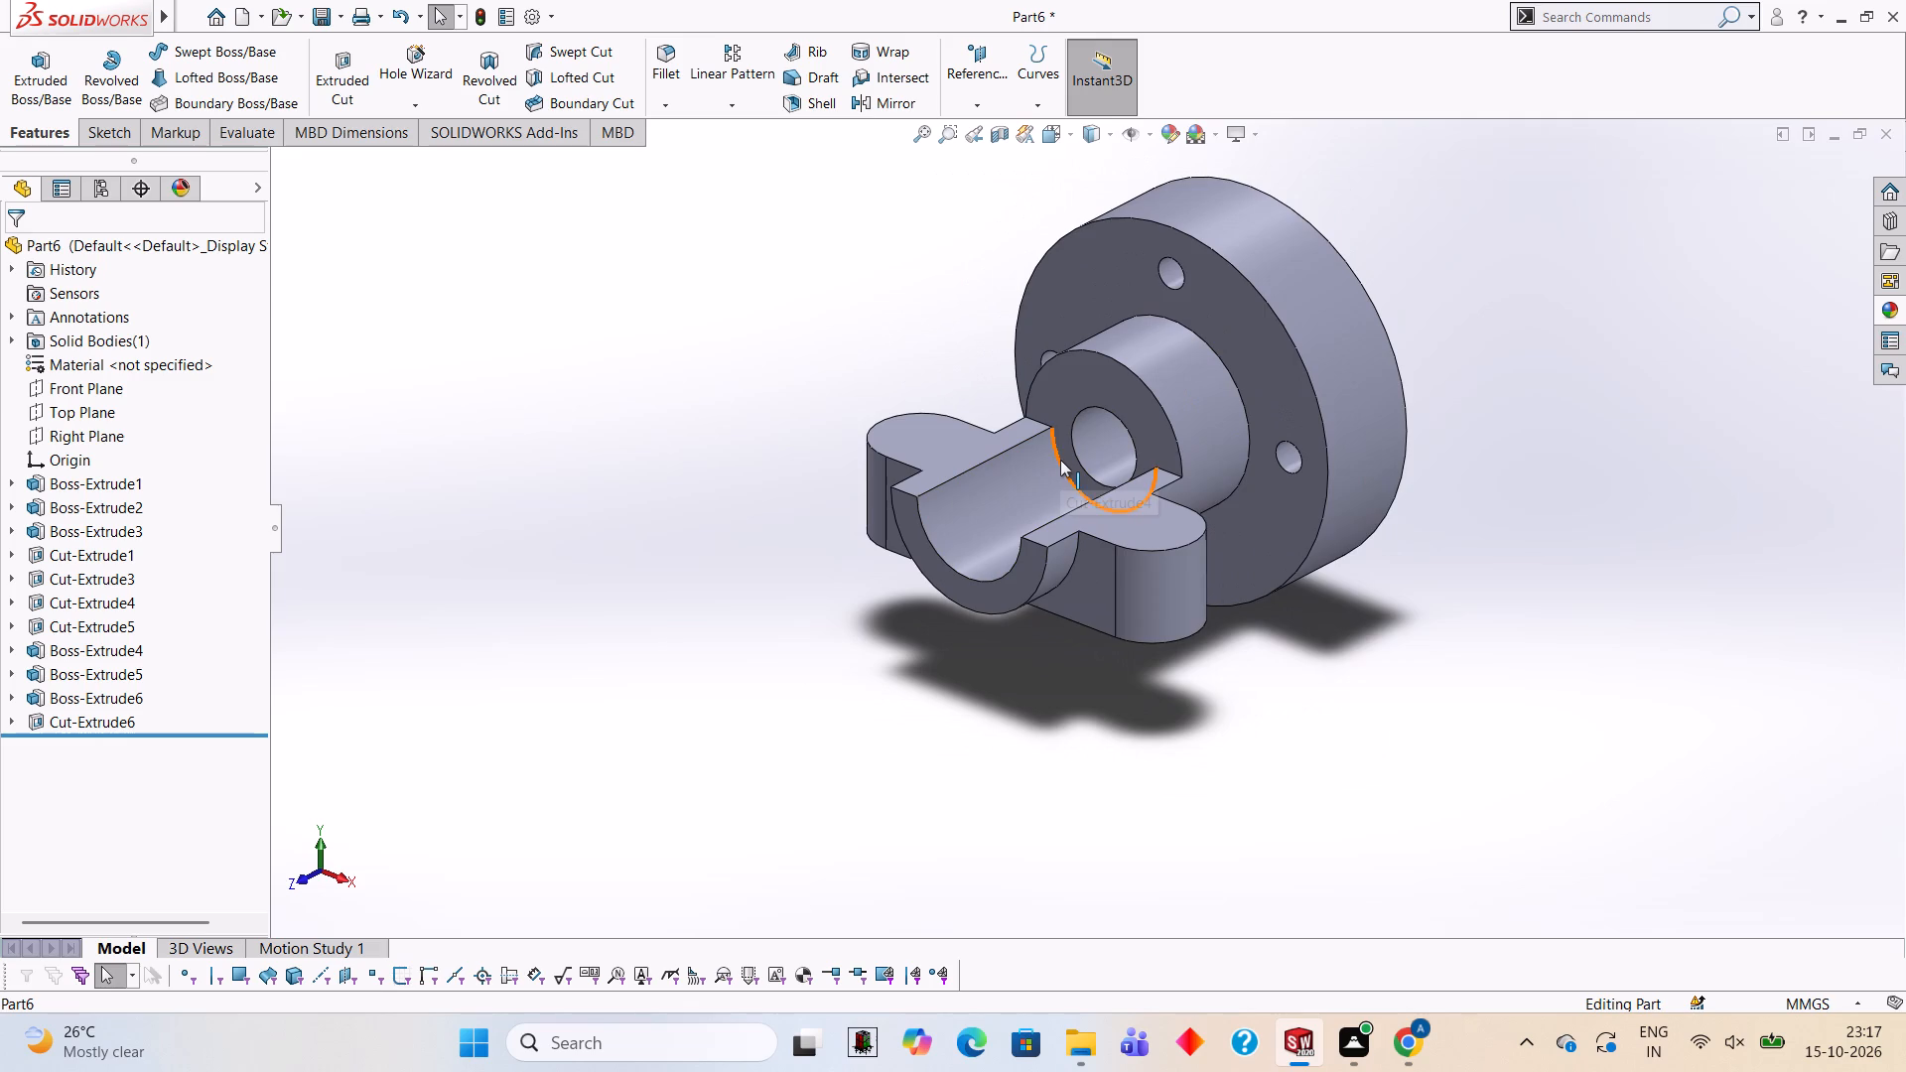
On the lugs' flat upper face, sketch two dimensioned 16 mm diameter circles, each concentric with a lug's rounded end.
{"action": "scroll", "coordinate": [1060, 460], "scroll_direction": "down", "scroll_amount": 3}
{"action": "middle_click_drag", "start_coordinate": [1174, 454], "coordinate": [1141, 678]}
{"action": "left_click", "coordinate": [1097, 762]}
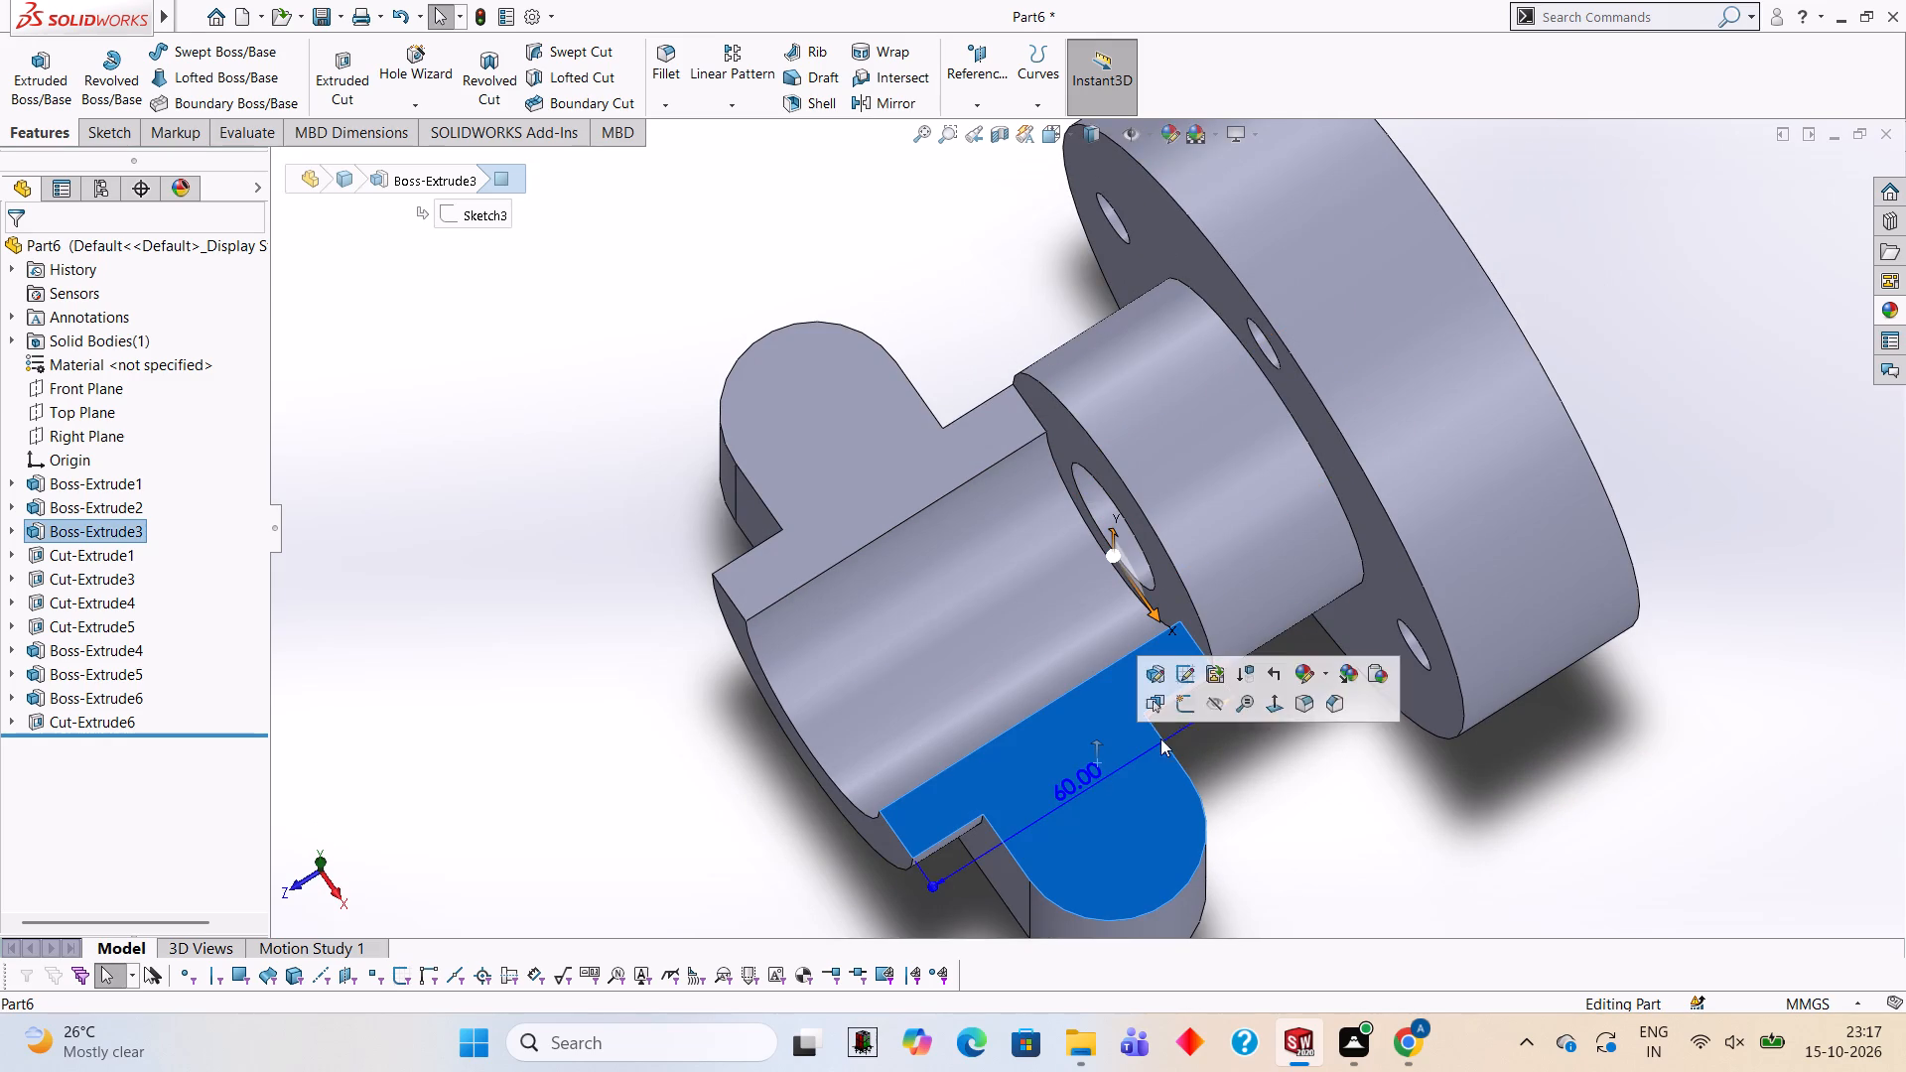
{"action": "left_click", "coordinate": [1185, 702]}
{"action": "key", "text": "ctrl+8"}
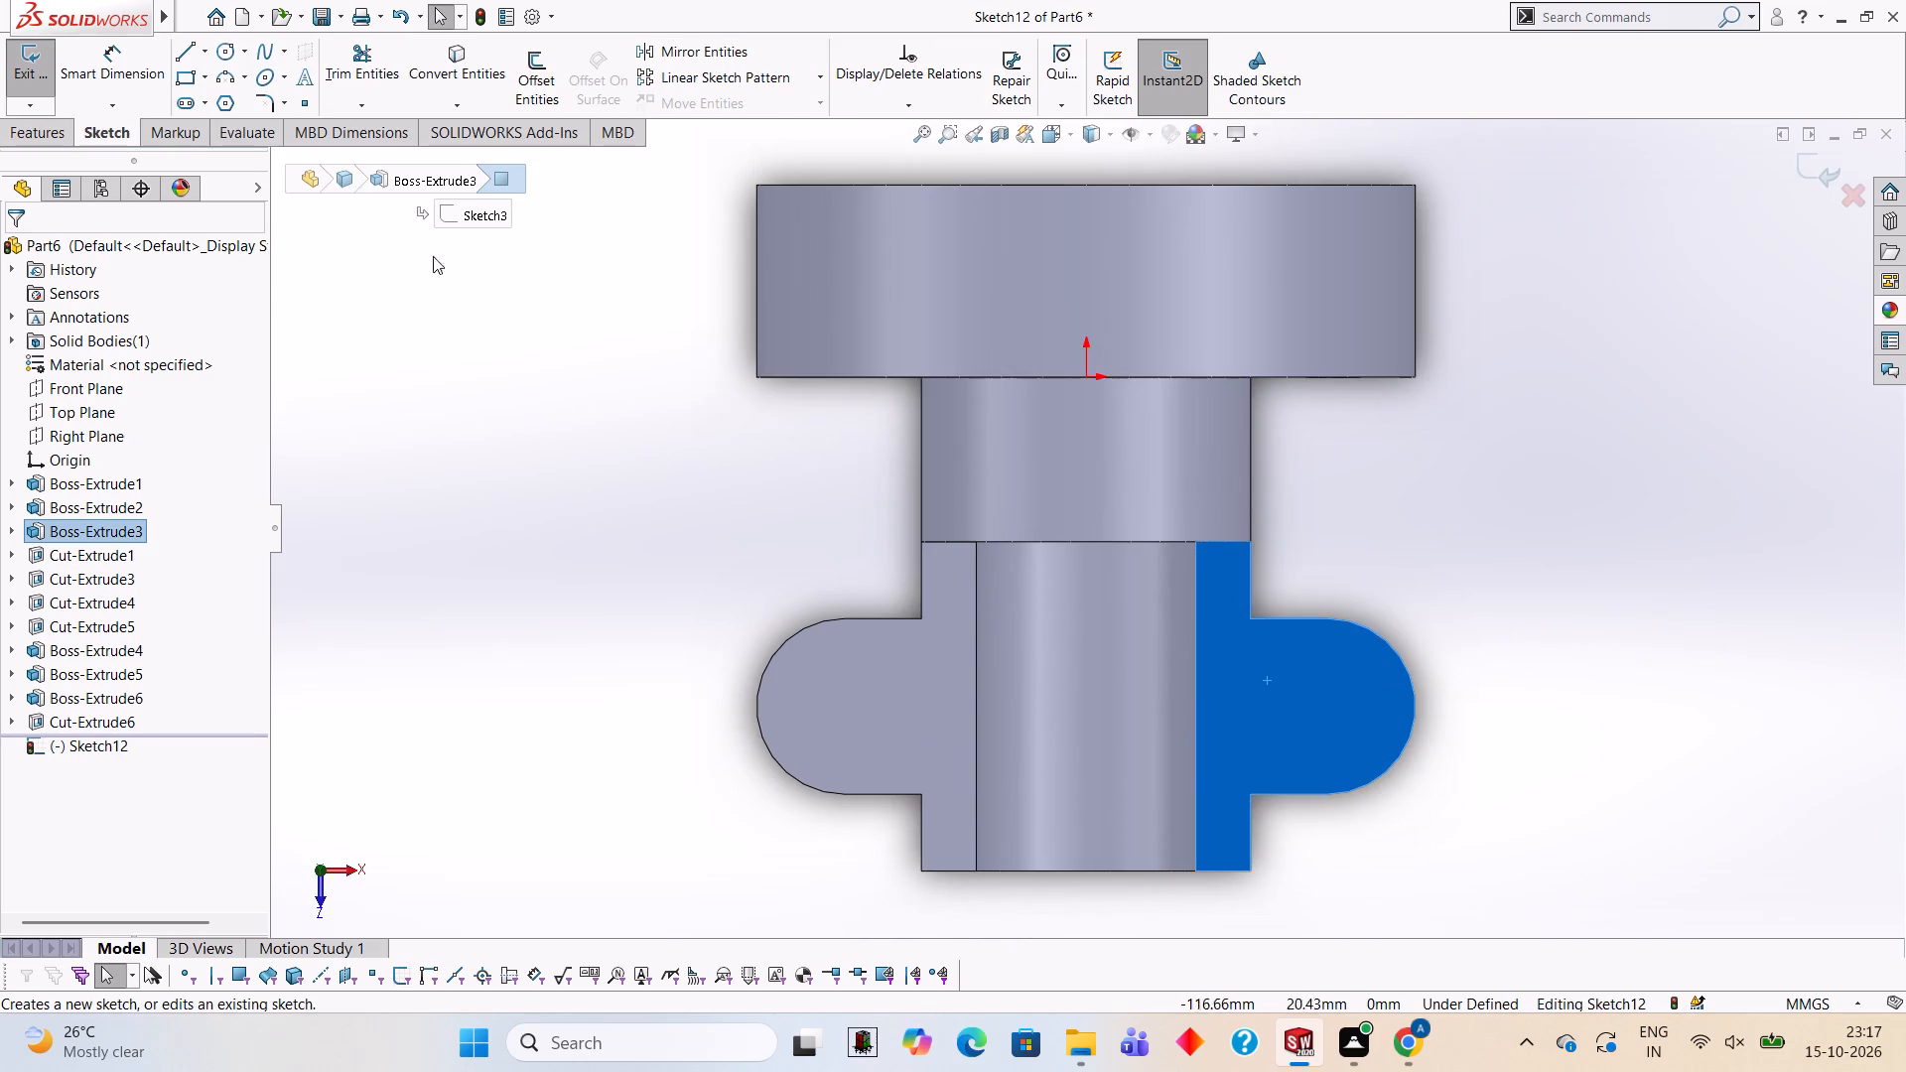
{"action": "left_click", "coordinate": [222, 53]}
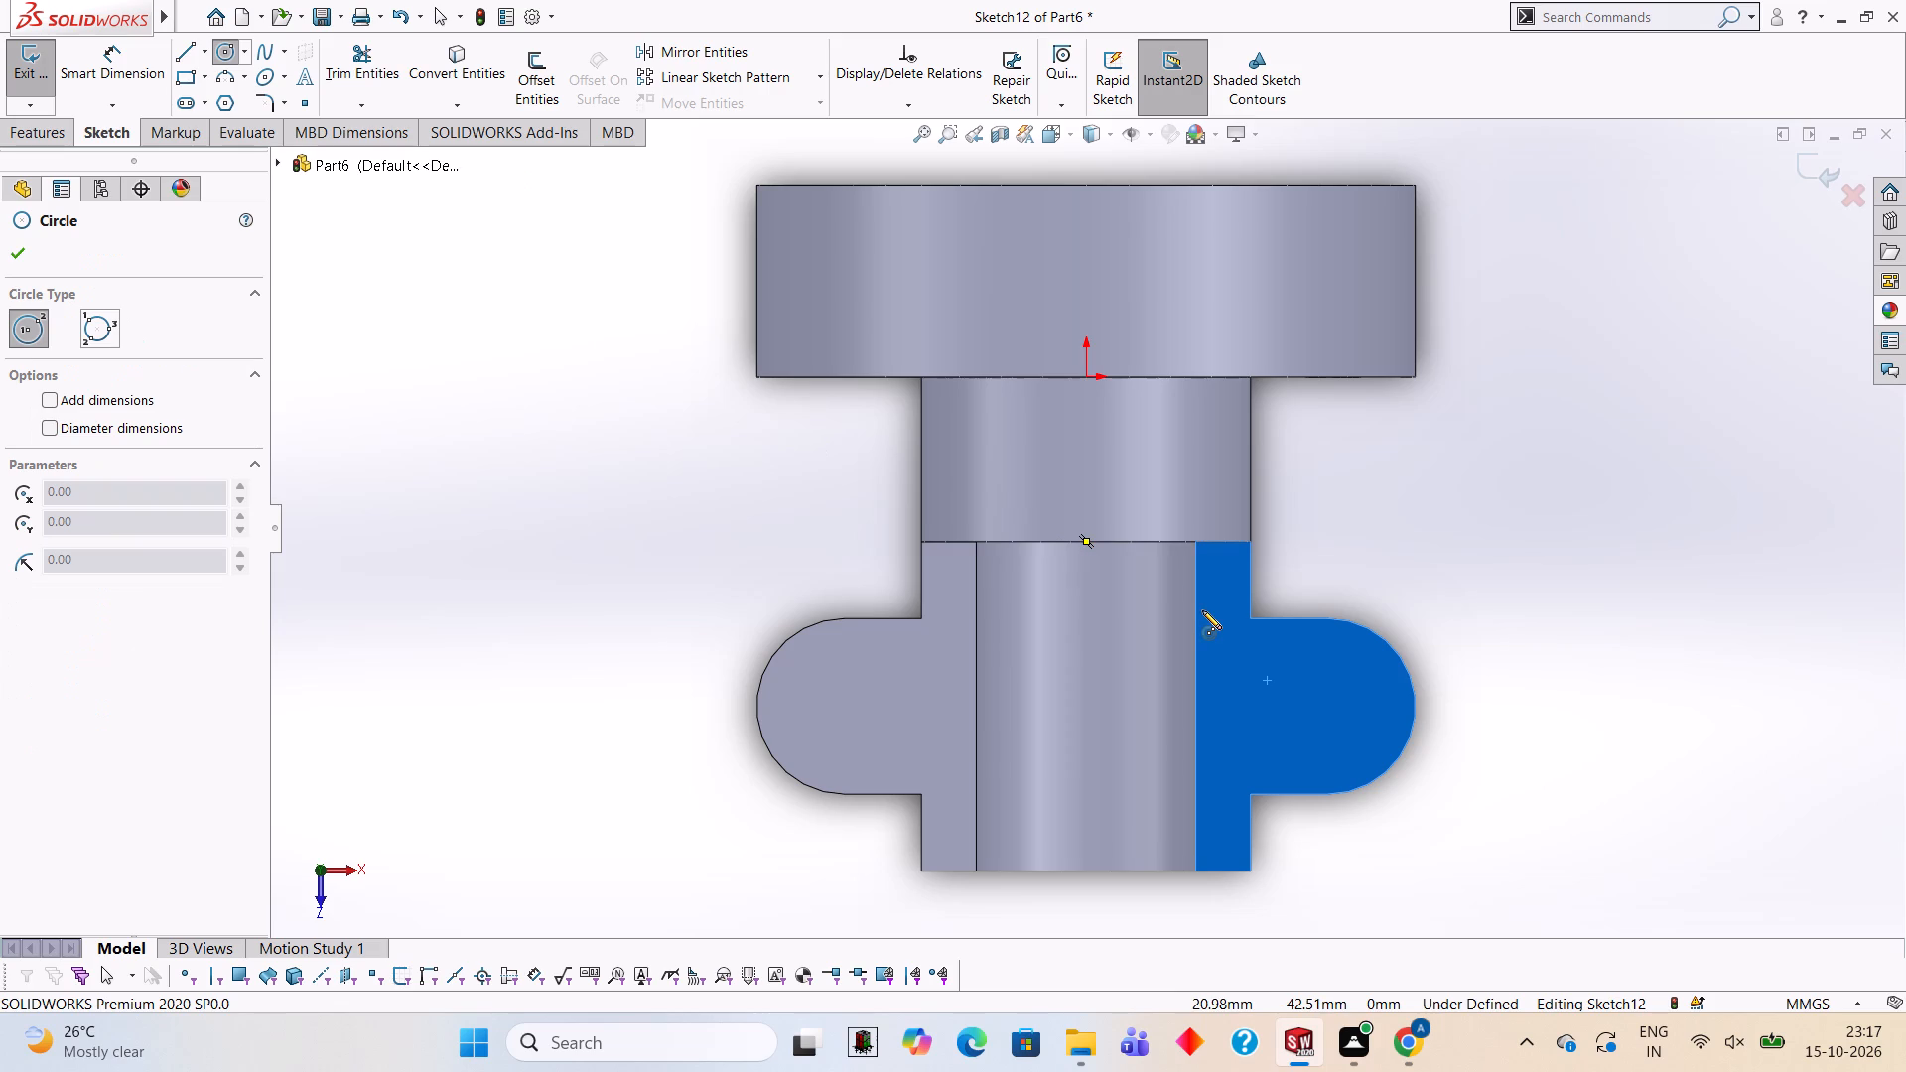
{"action": "left_click", "coordinate": [132, 400]}
{"action": "left_click", "coordinate": [143, 435]}
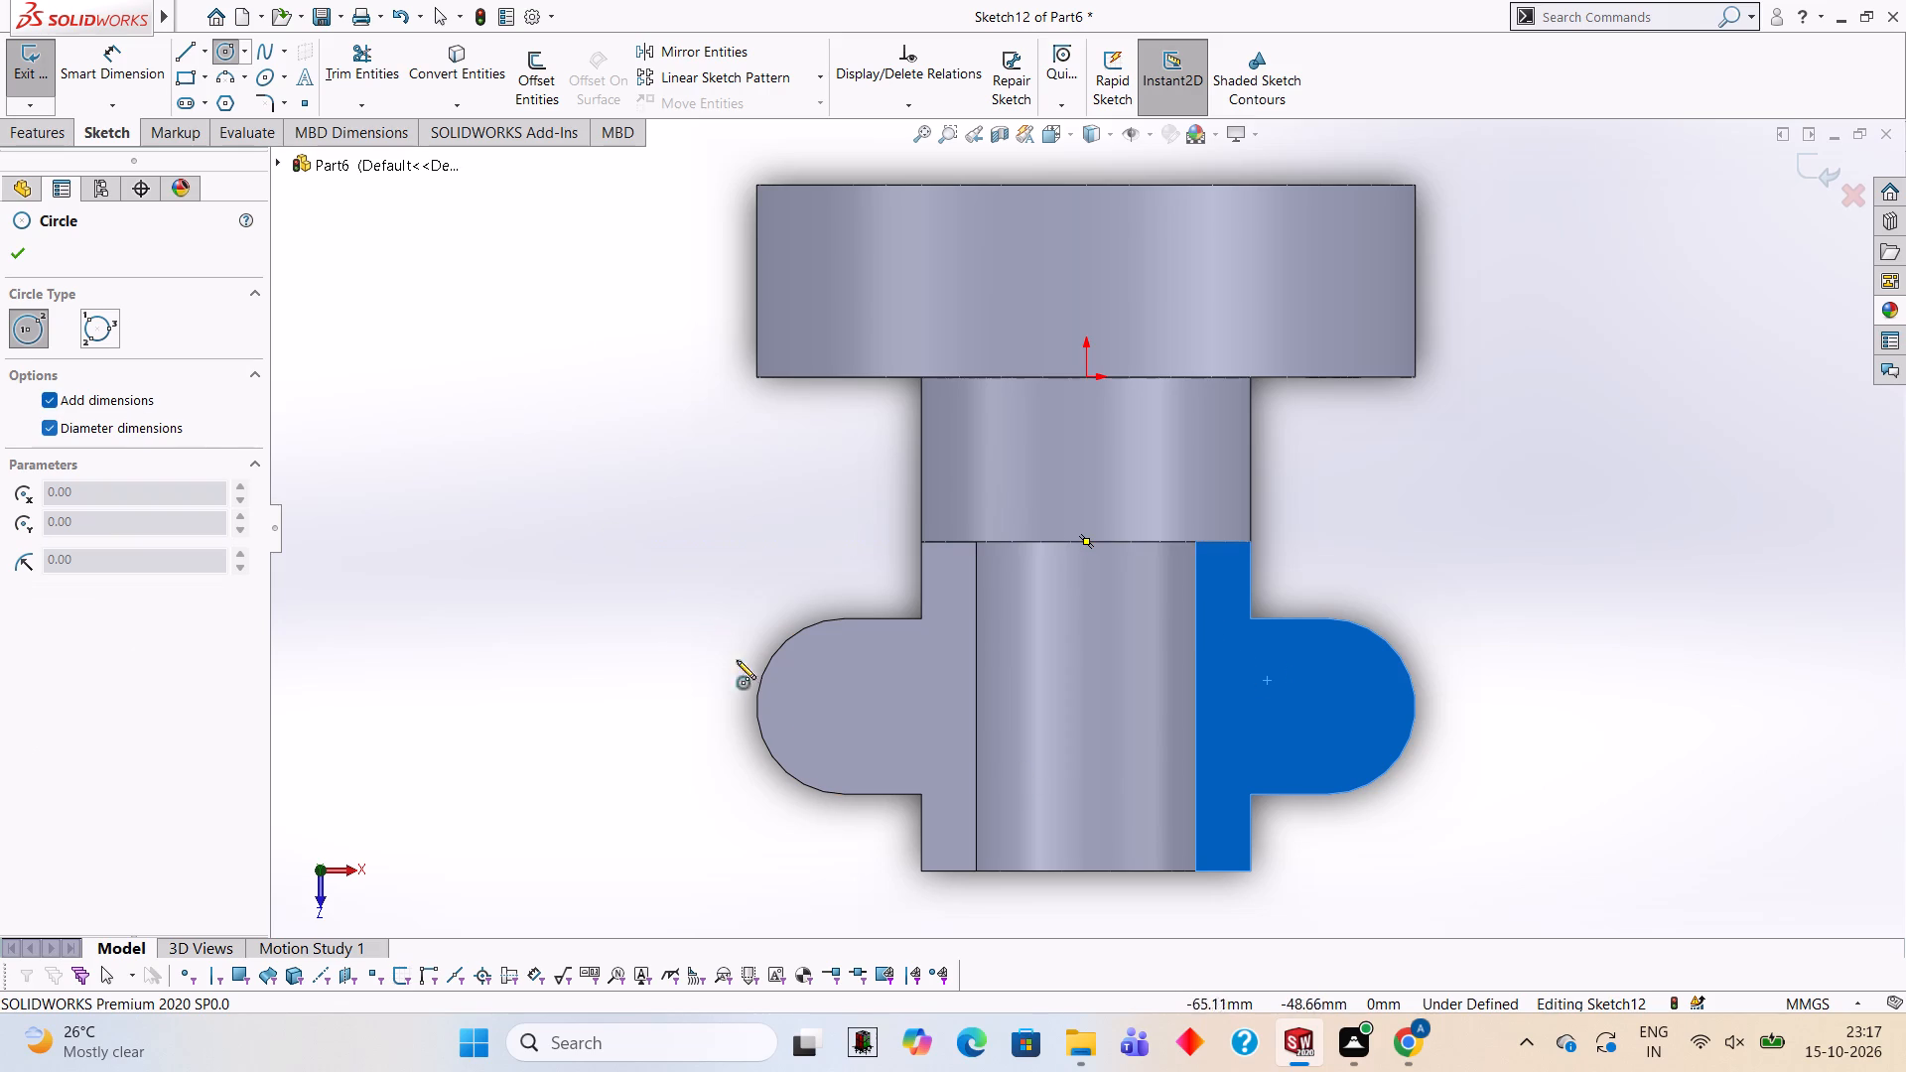
{"action": "left_click", "coordinate": [842, 707]}
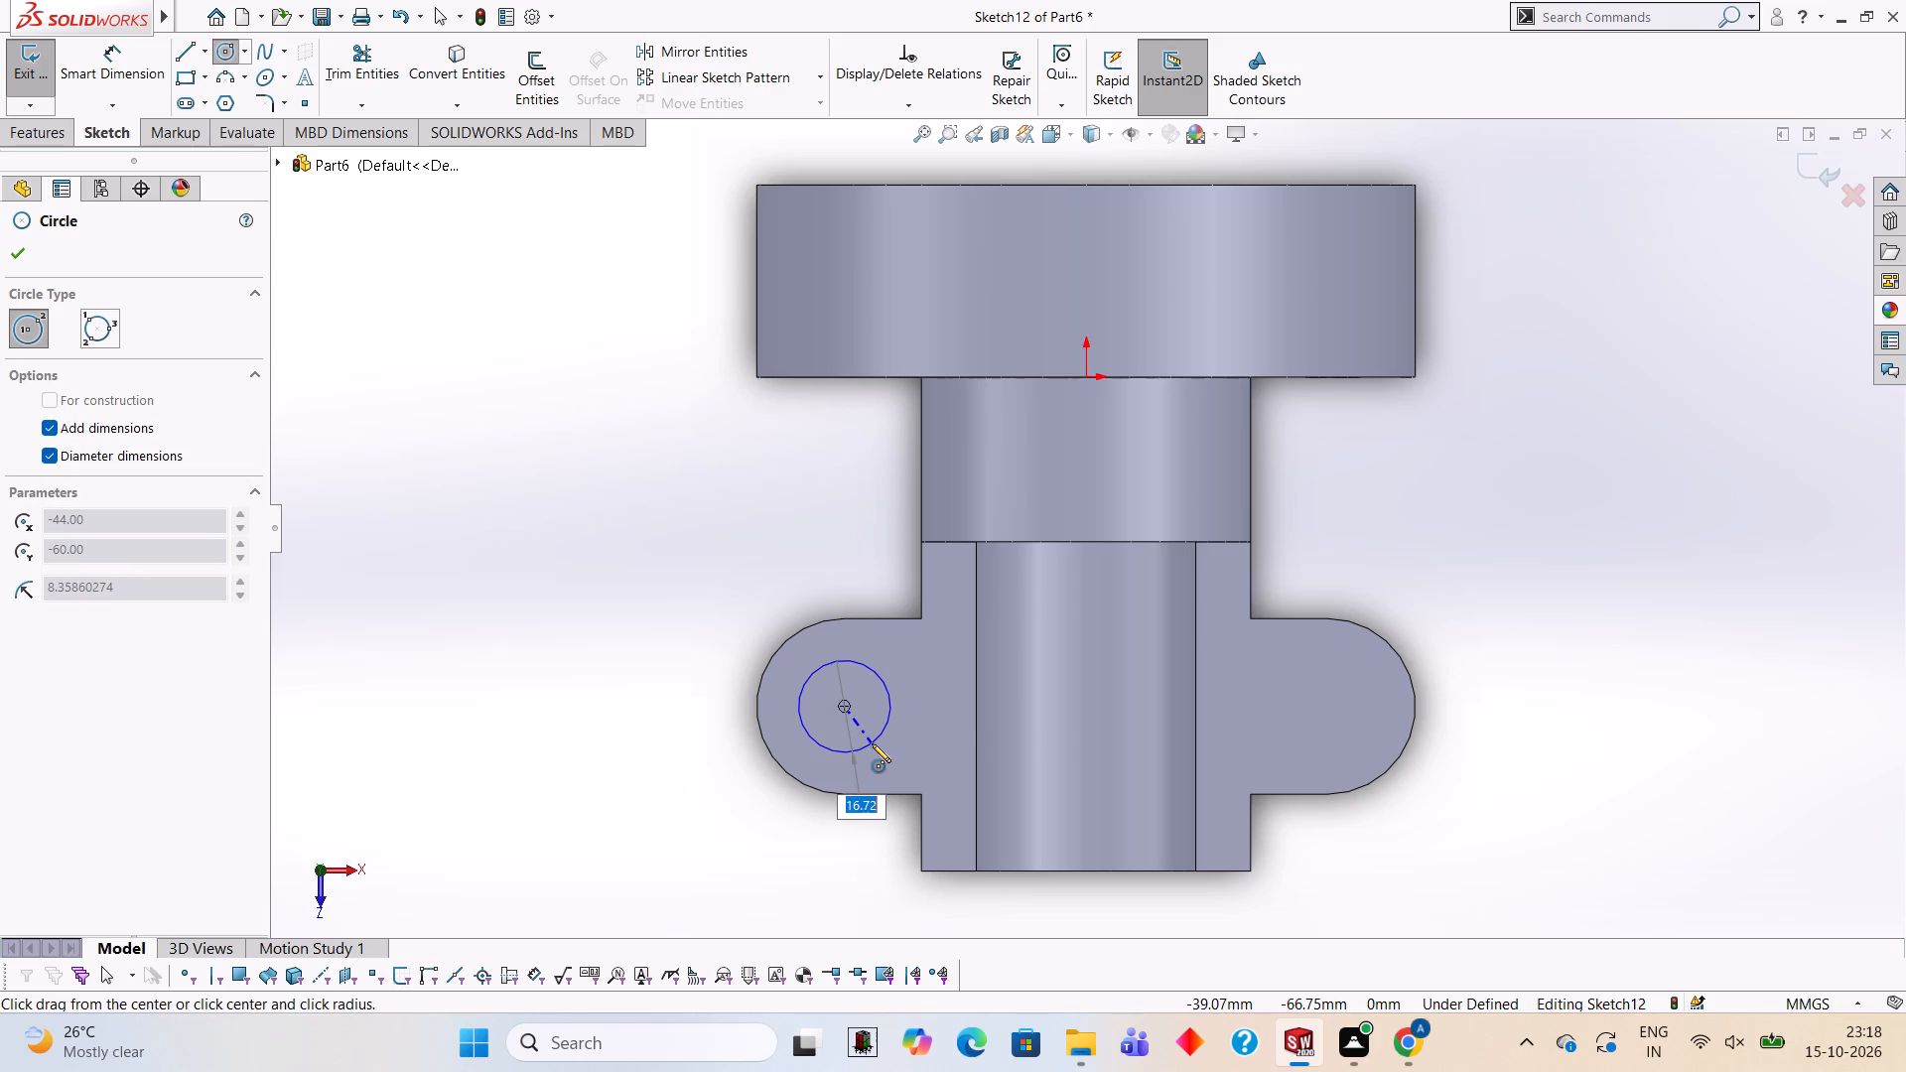
{"action": "type", "text": "16"}
{"action": "key", "text": "Return"}
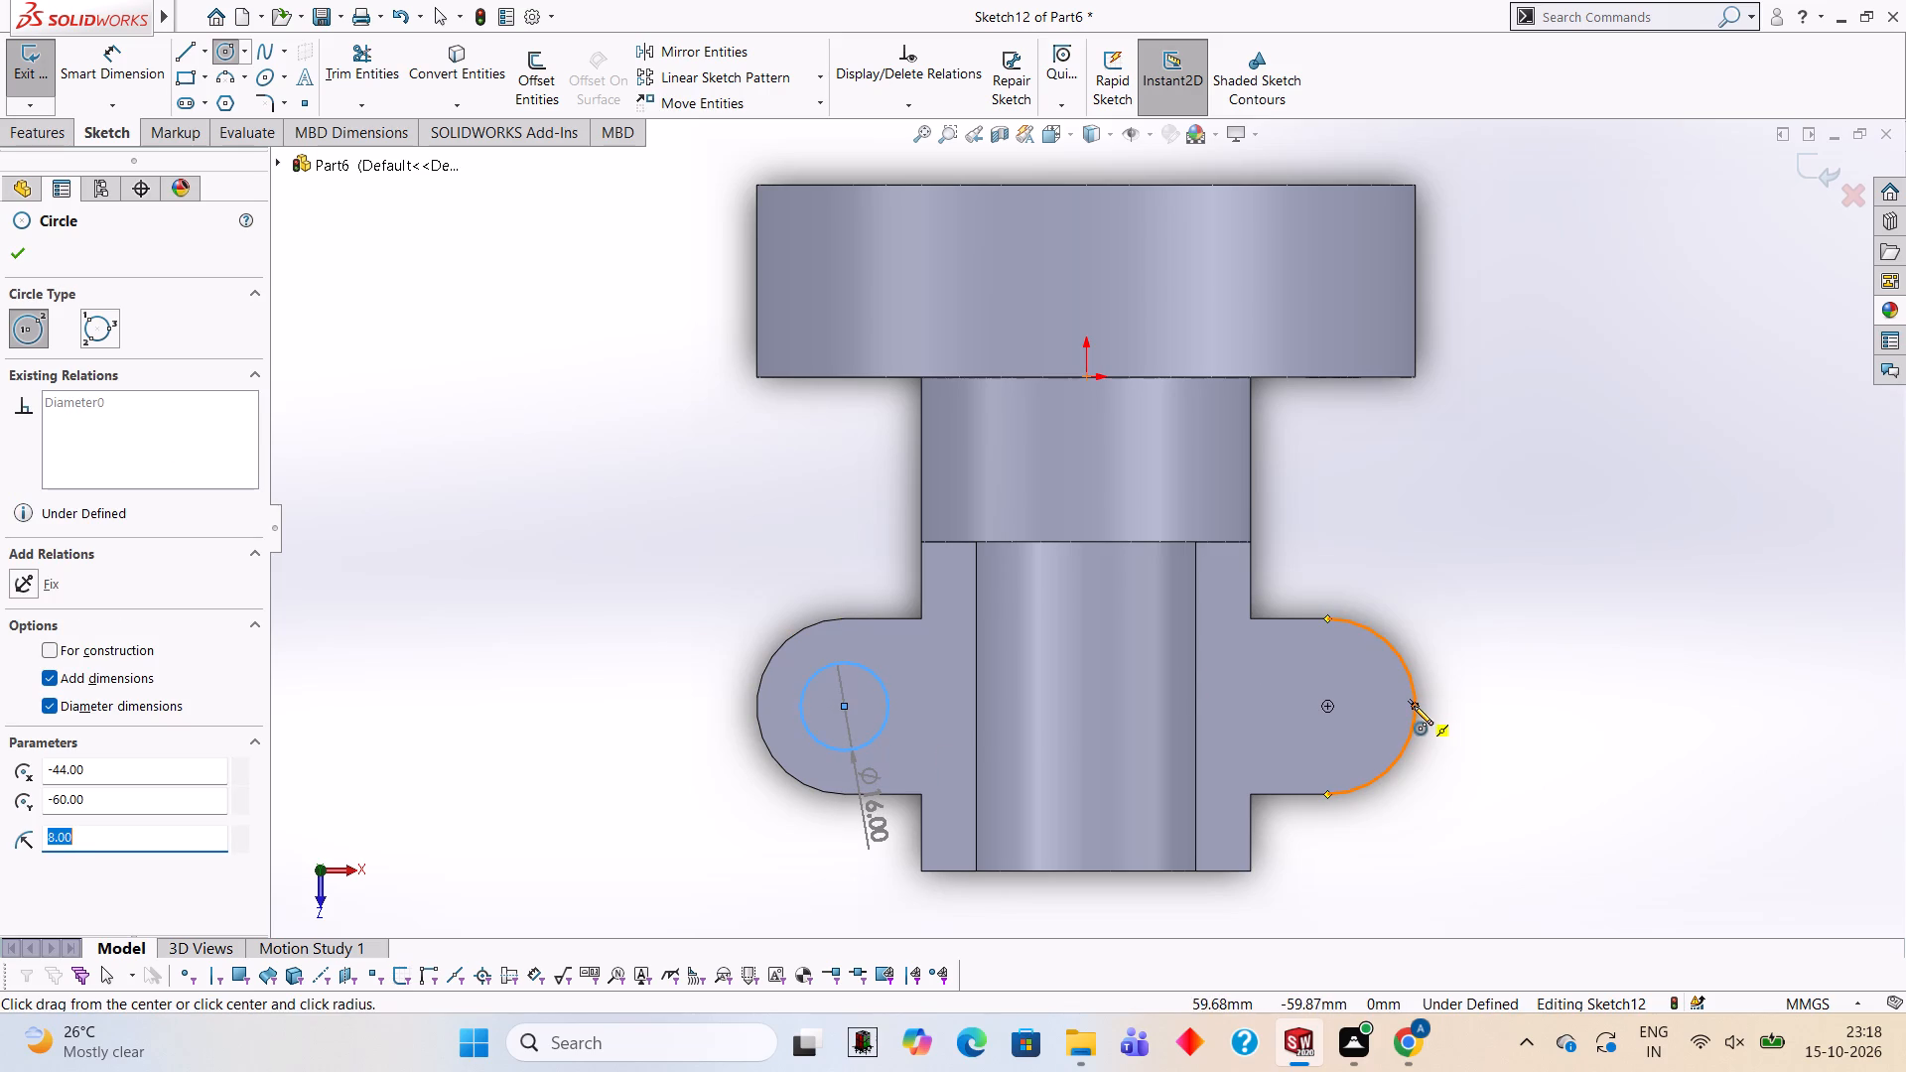
{"action": "left_click", "coordinate": [1325, 705]}
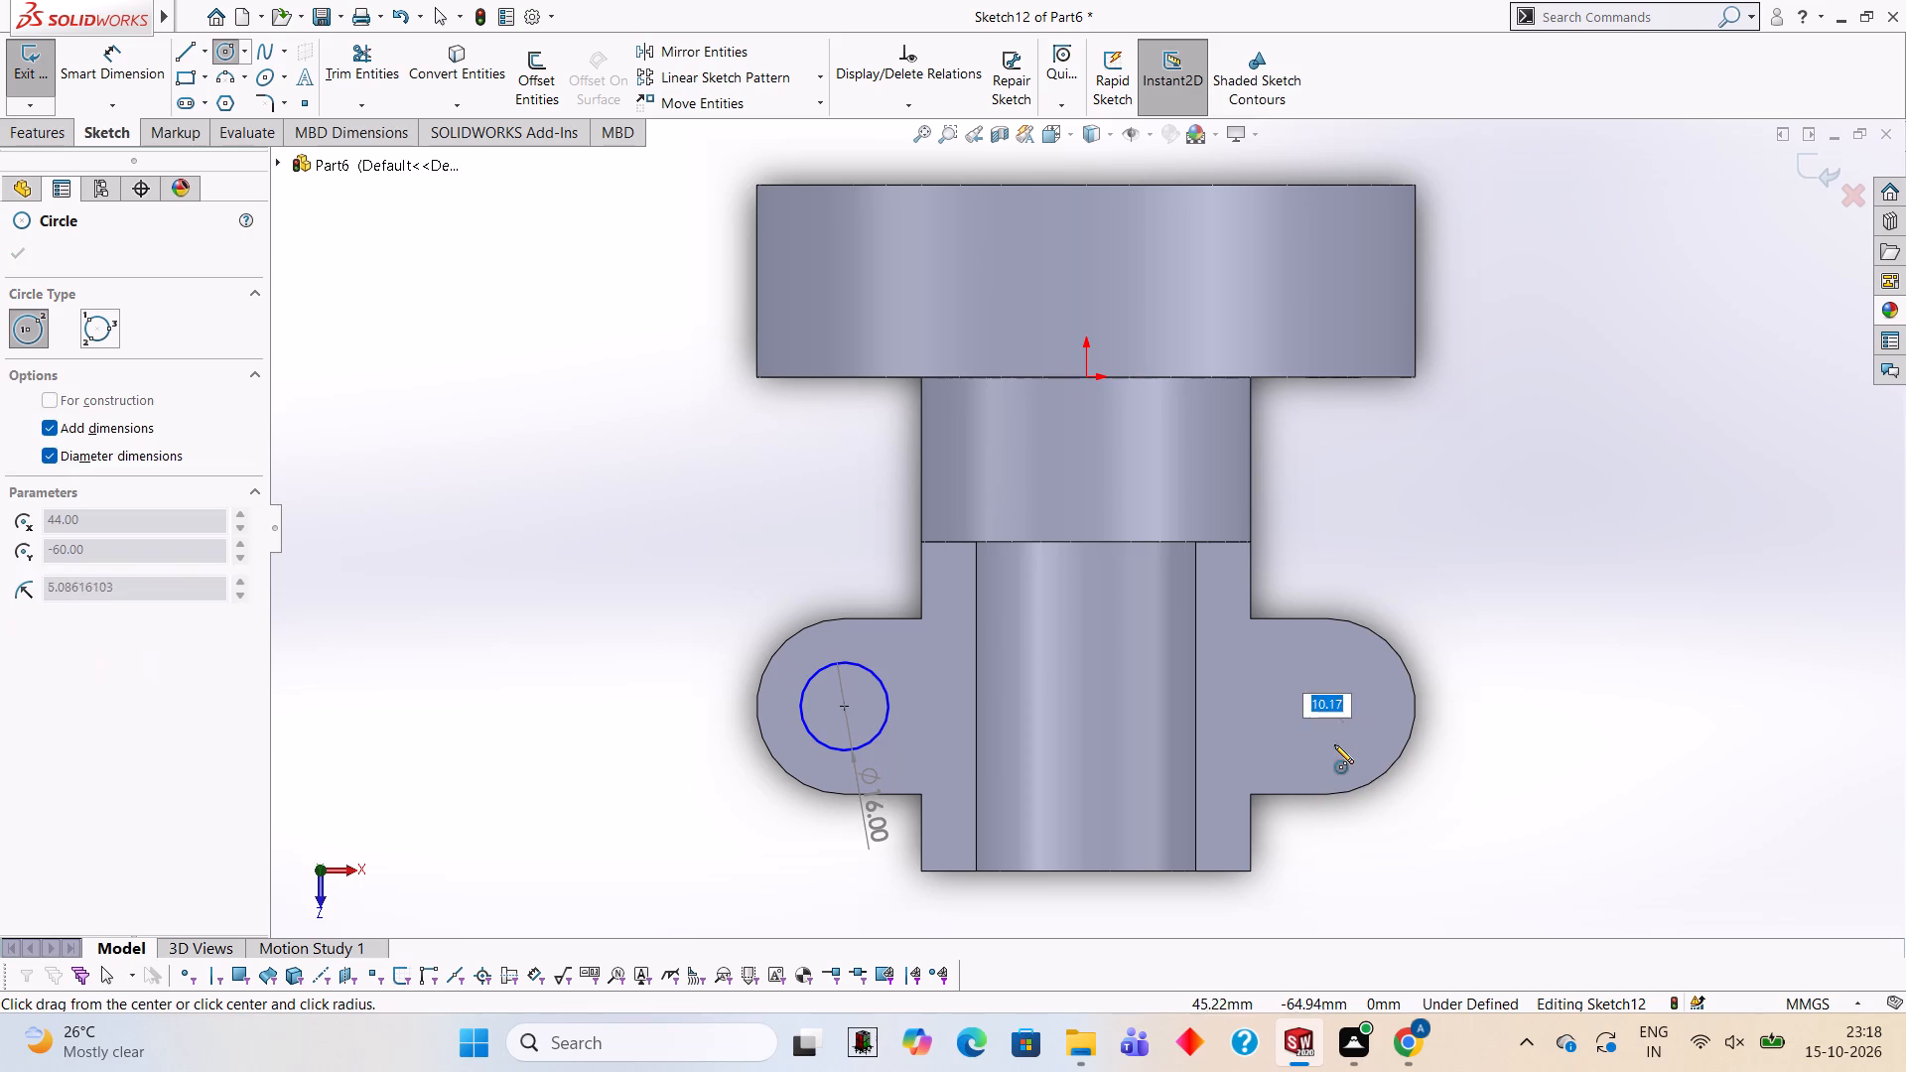
{"action": "type", "text": "16"}
{"action": "key", "text": "Return"}
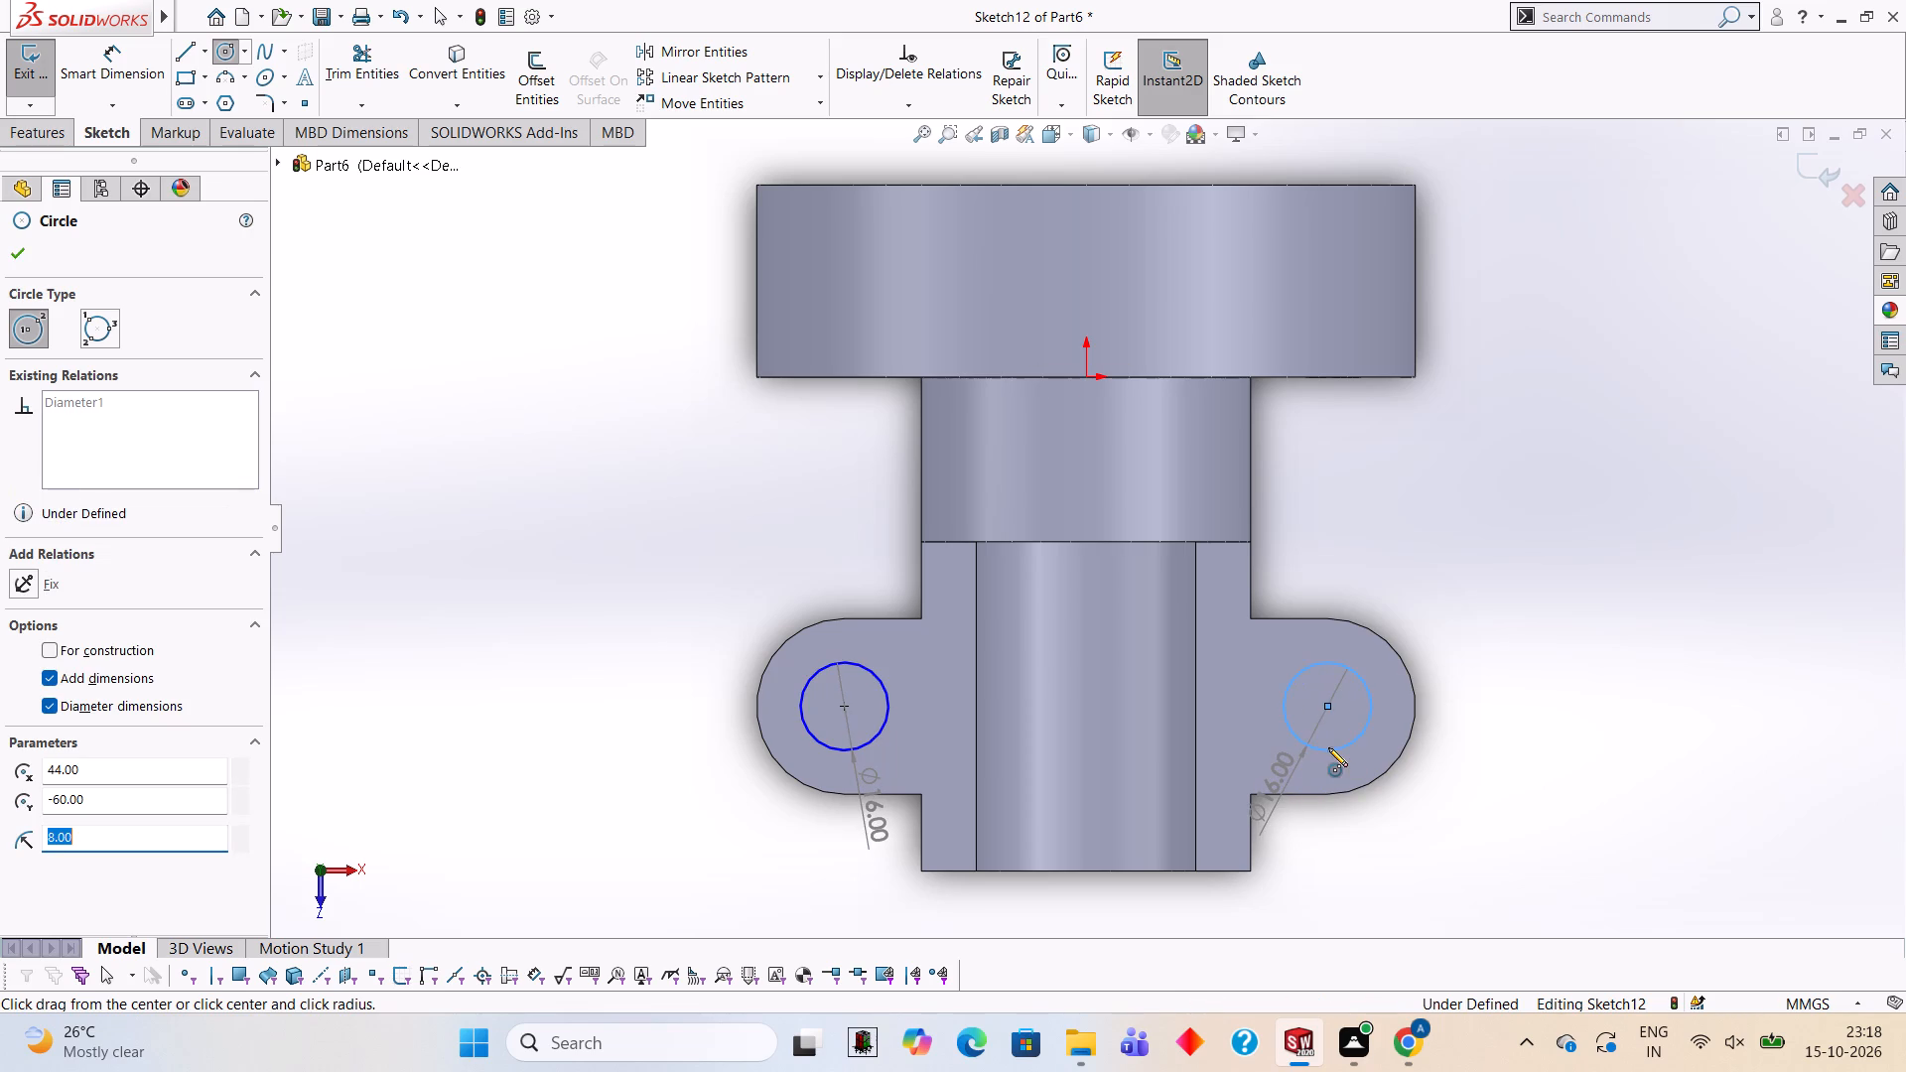
Cut-extrude both 16 mm circles 35 mm downward through the lugs.
{"action": "left_click", "coordinate": [54, 139]}
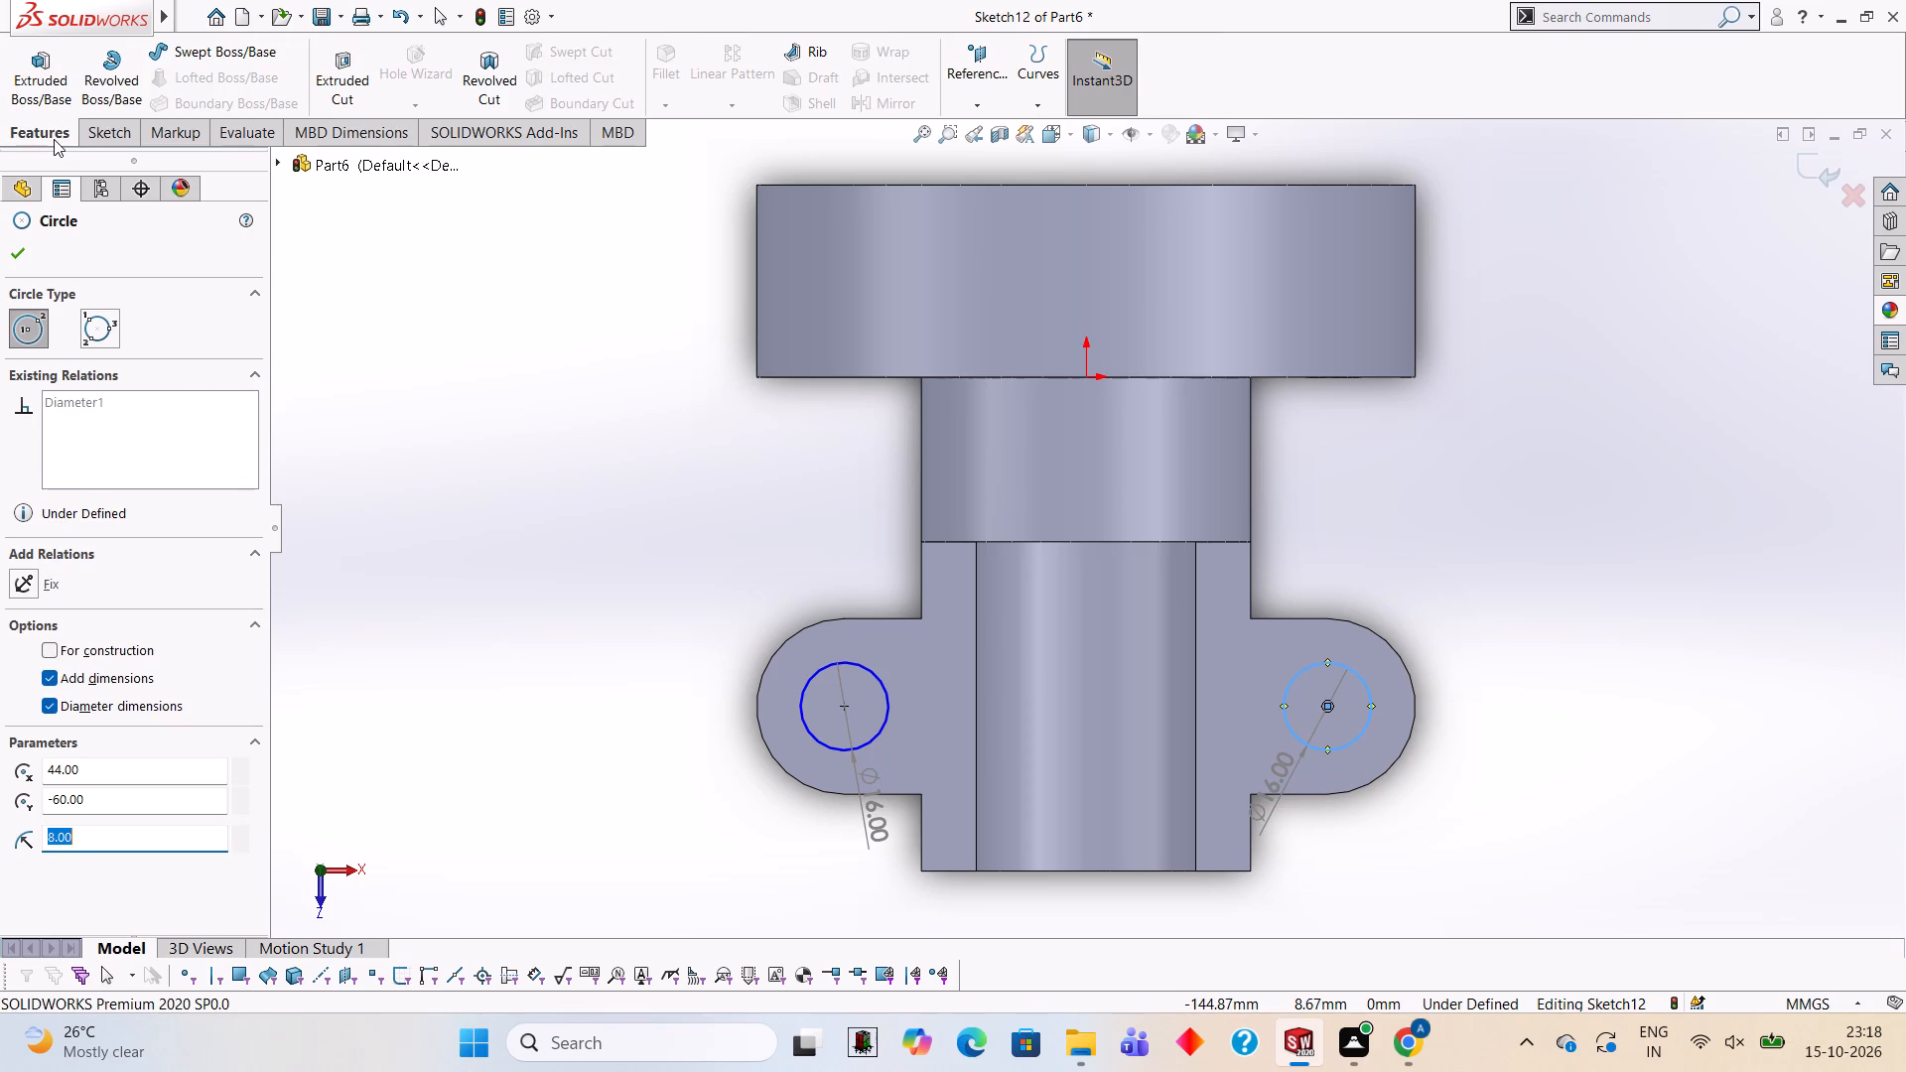
{"action": "left_click", "coordinate": [326, 71]}
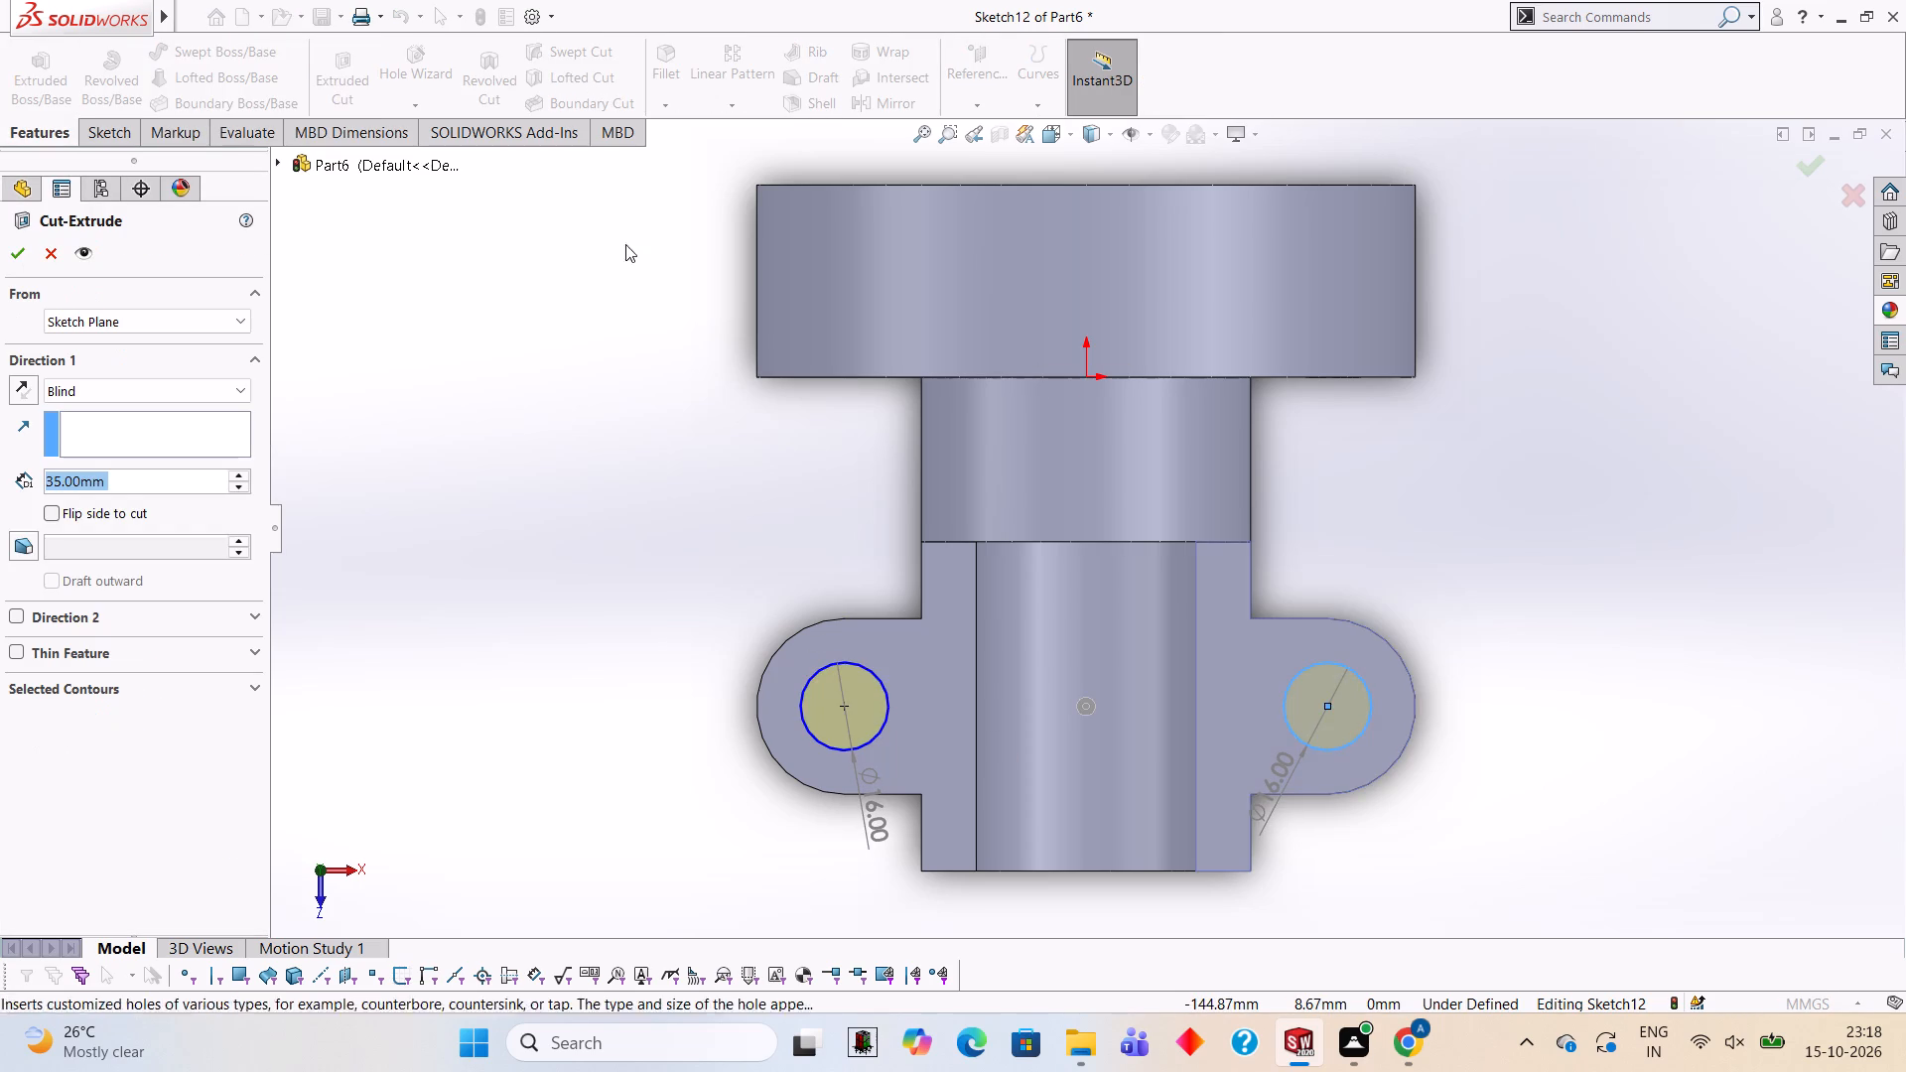
{"action": "scroll", "coordinate": [852, 396], "scroll_direction": "up", "scroll_amount": 3}
{"action": "scroll", "coordinate": [934, 471], "scroll_direction": "down", "scroll_amount": 1}
{"action": "middle_click_drag", "start_coordinate": [1002, 539], "coordinate": [994, 368]}
{"action": "scroll", "coordinate": [997, 461], "scroll_direction": "up", "scroll_amount": 1}
{"action": "middle_click_drag", "start_coordinate": [1129, 603], "coordinate": [1124, 323]}
{"action": "left_click", "coordinate": [21, 245]}
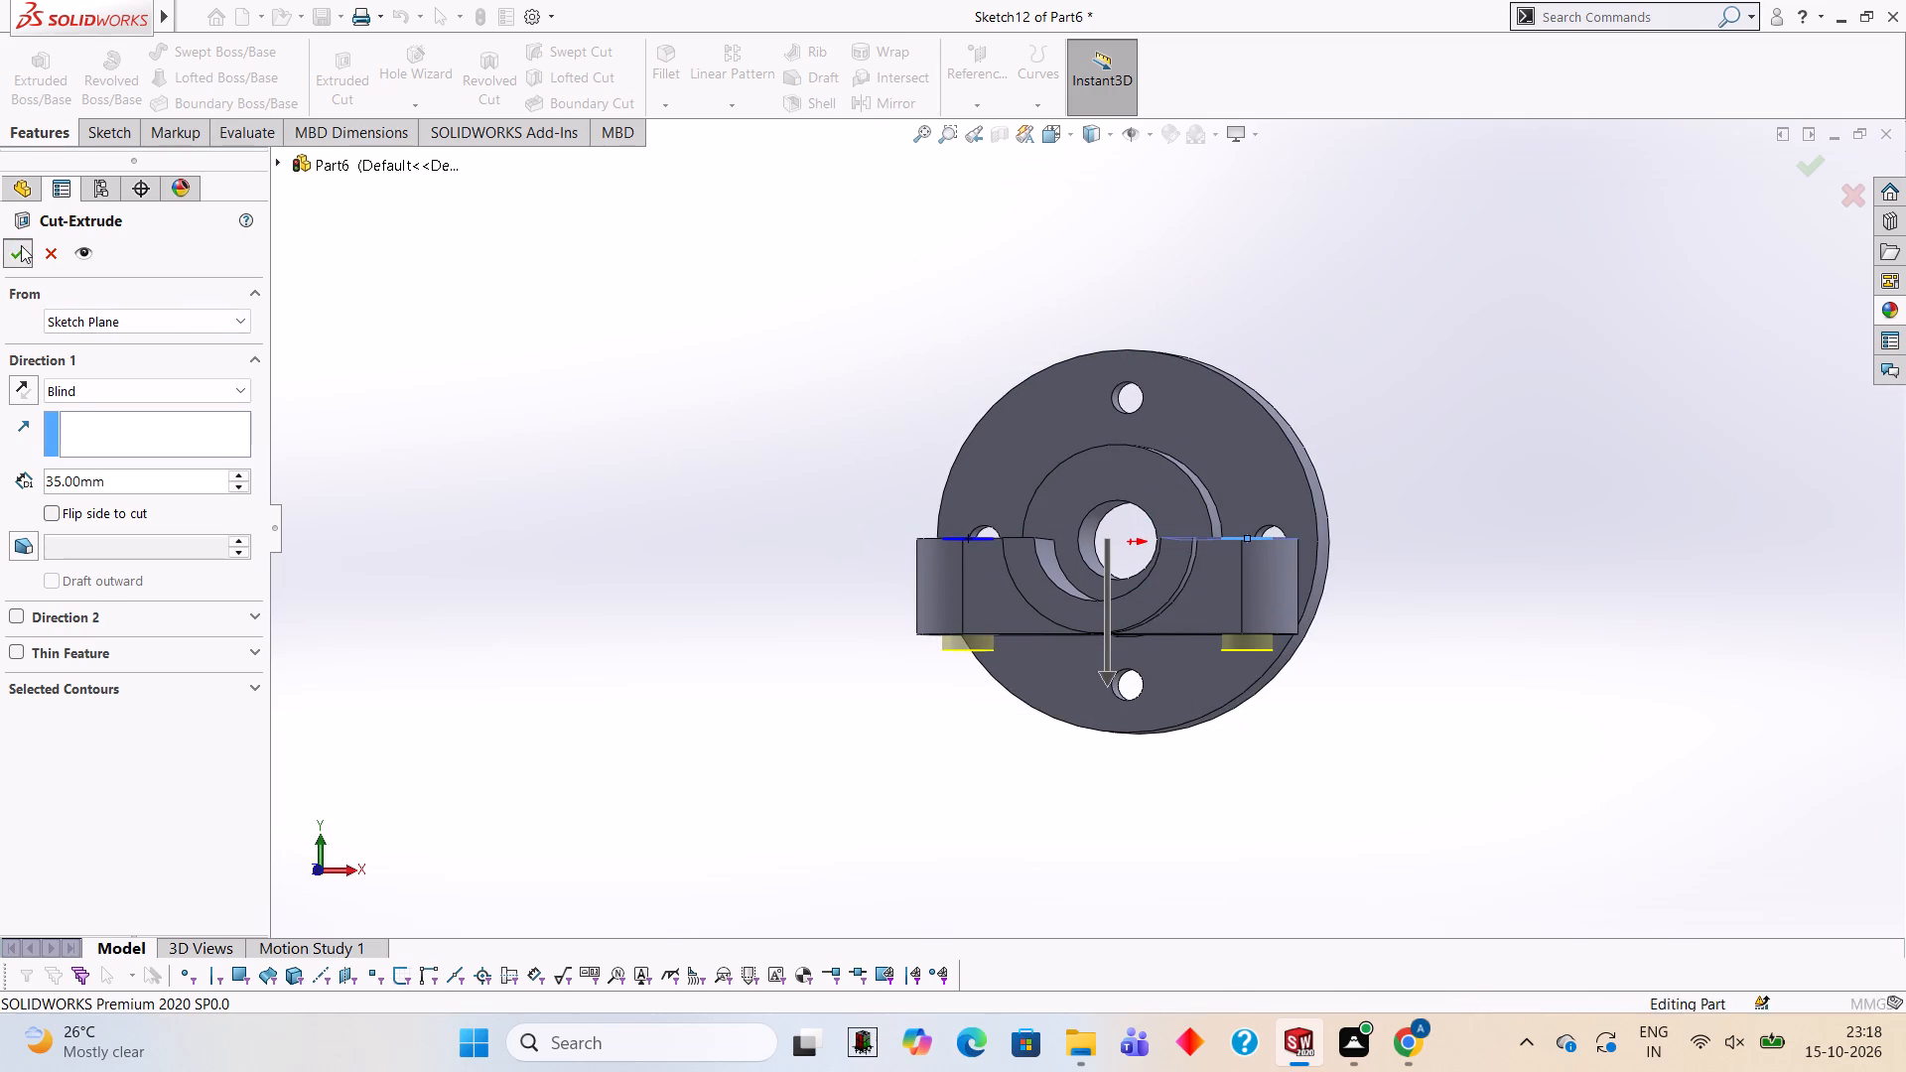
{"action": "left_click", "coordinate": [738, 293]}
Examine the lug holes and the overall part from several angles.
{"action": "scroll", "coordinate": [798, 326], "scroll_direction": "up", "scroll_amount": 3}
{"action": "middle_click_drag", "start_coordinate": [951, 504], "coordinate": [923, 632]}
{"action": "scroll", "coordinate": [969, 640], "scroll_direction": "up", "scroll_amount": 3}
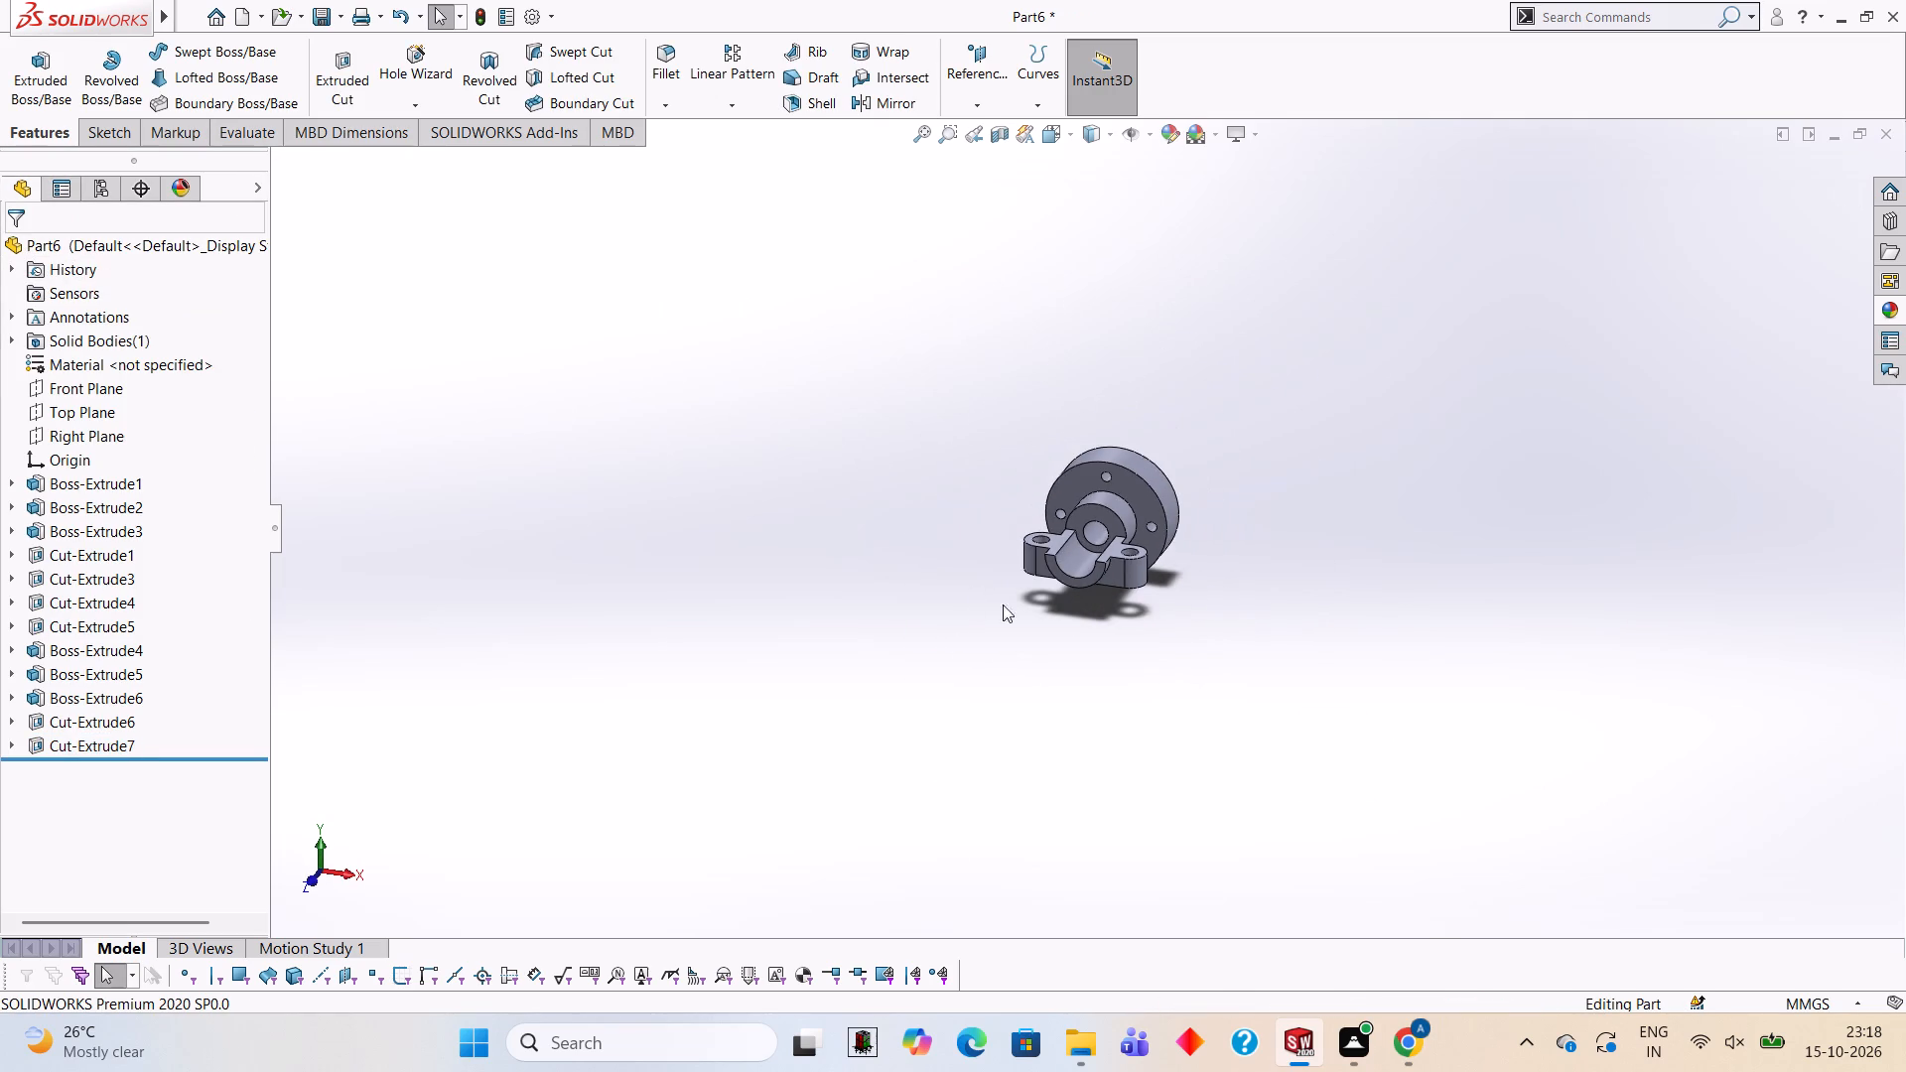
{"action": "scroll", "coordinate": [1218, 508], "scroll_direction": "down", "scroll_amount": 6}
{"action": "middle_click_drag", "start_coordinate": [1085, 561], "coordinate": [982, 595]}
{"action": "scroll", "coordinate": [516, 689], "scroll_direction": "down", "scroll_amount": 4}
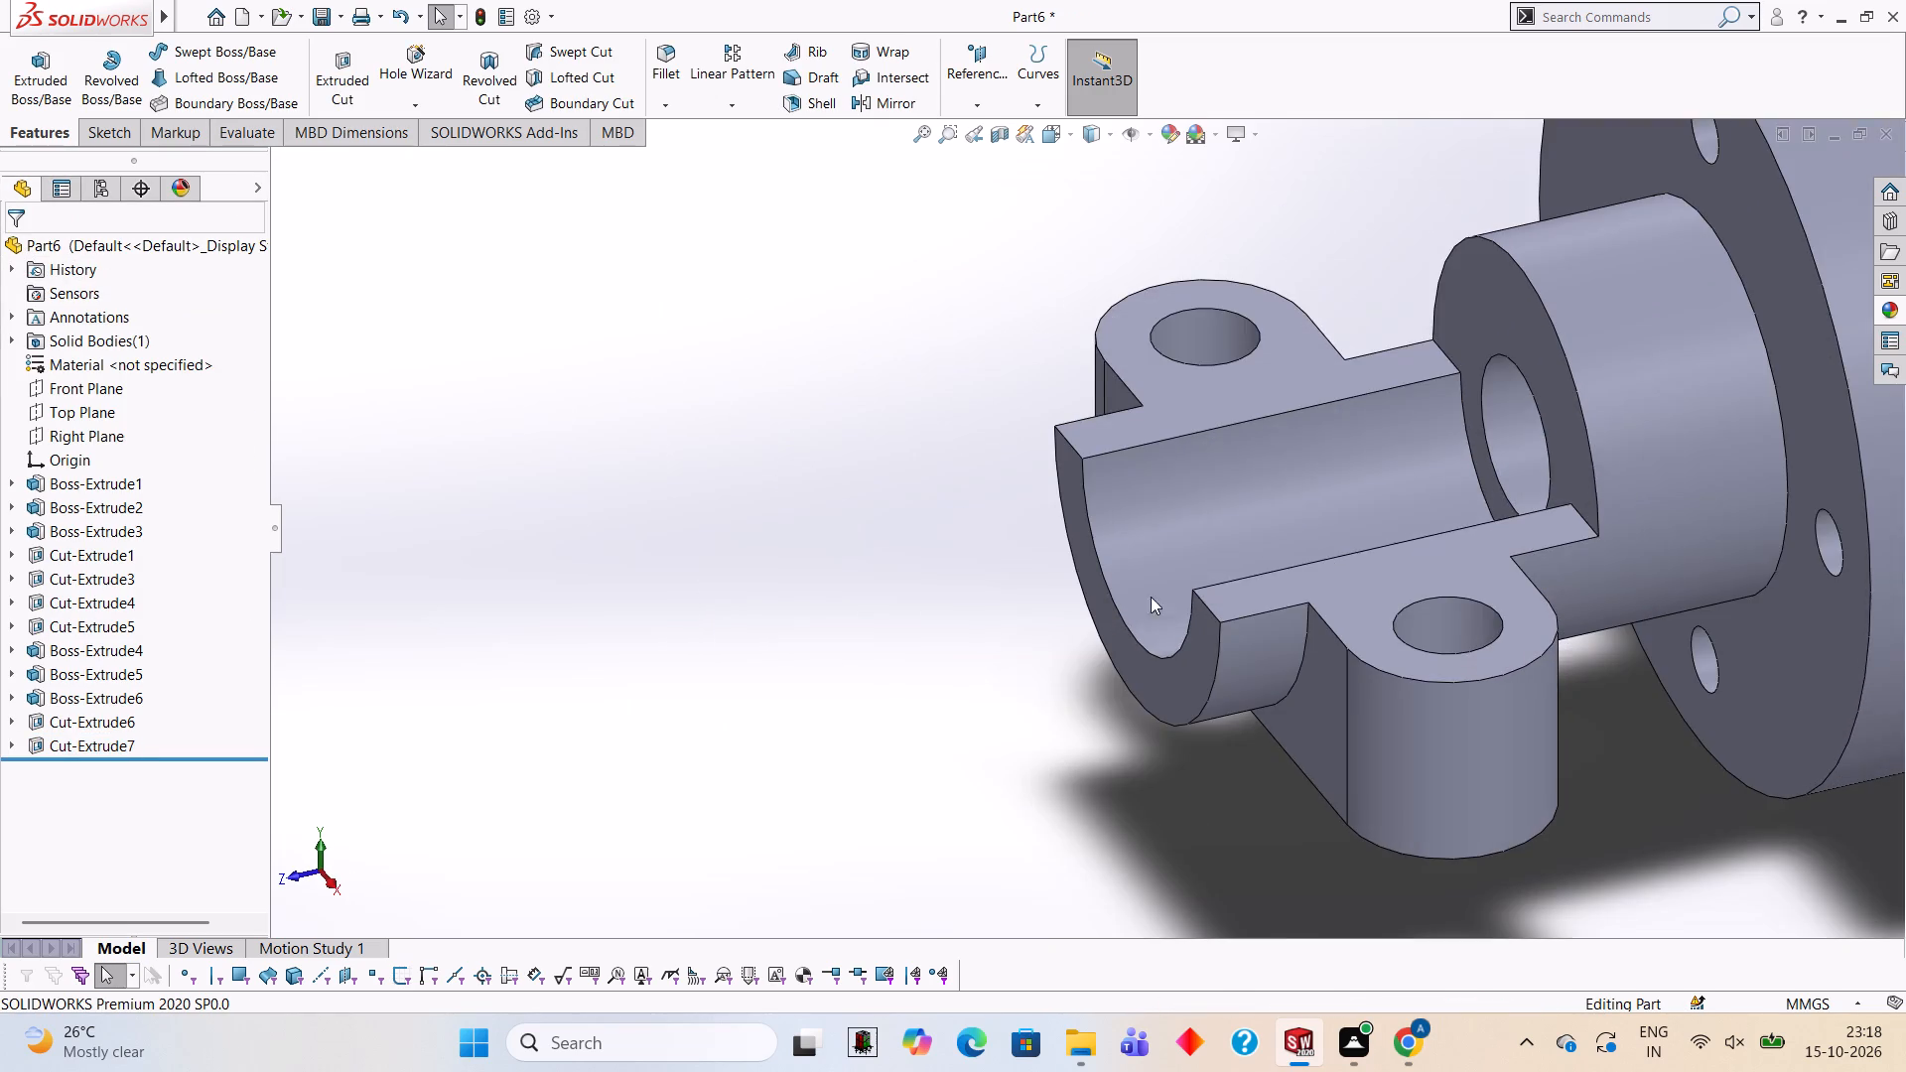
{"action": "scroll", "coordinate": [1197, 578], "scroll_direction": "up", "scroll_amount": 3}
{"action": "scroll", "coordinate": [1290, 581], "scroll_direction": "up", "scroll_amount": 1}
{"action": "middle_click_drag", "start_coordinate": [1276, 610], "coordinate": [1331, 642]}
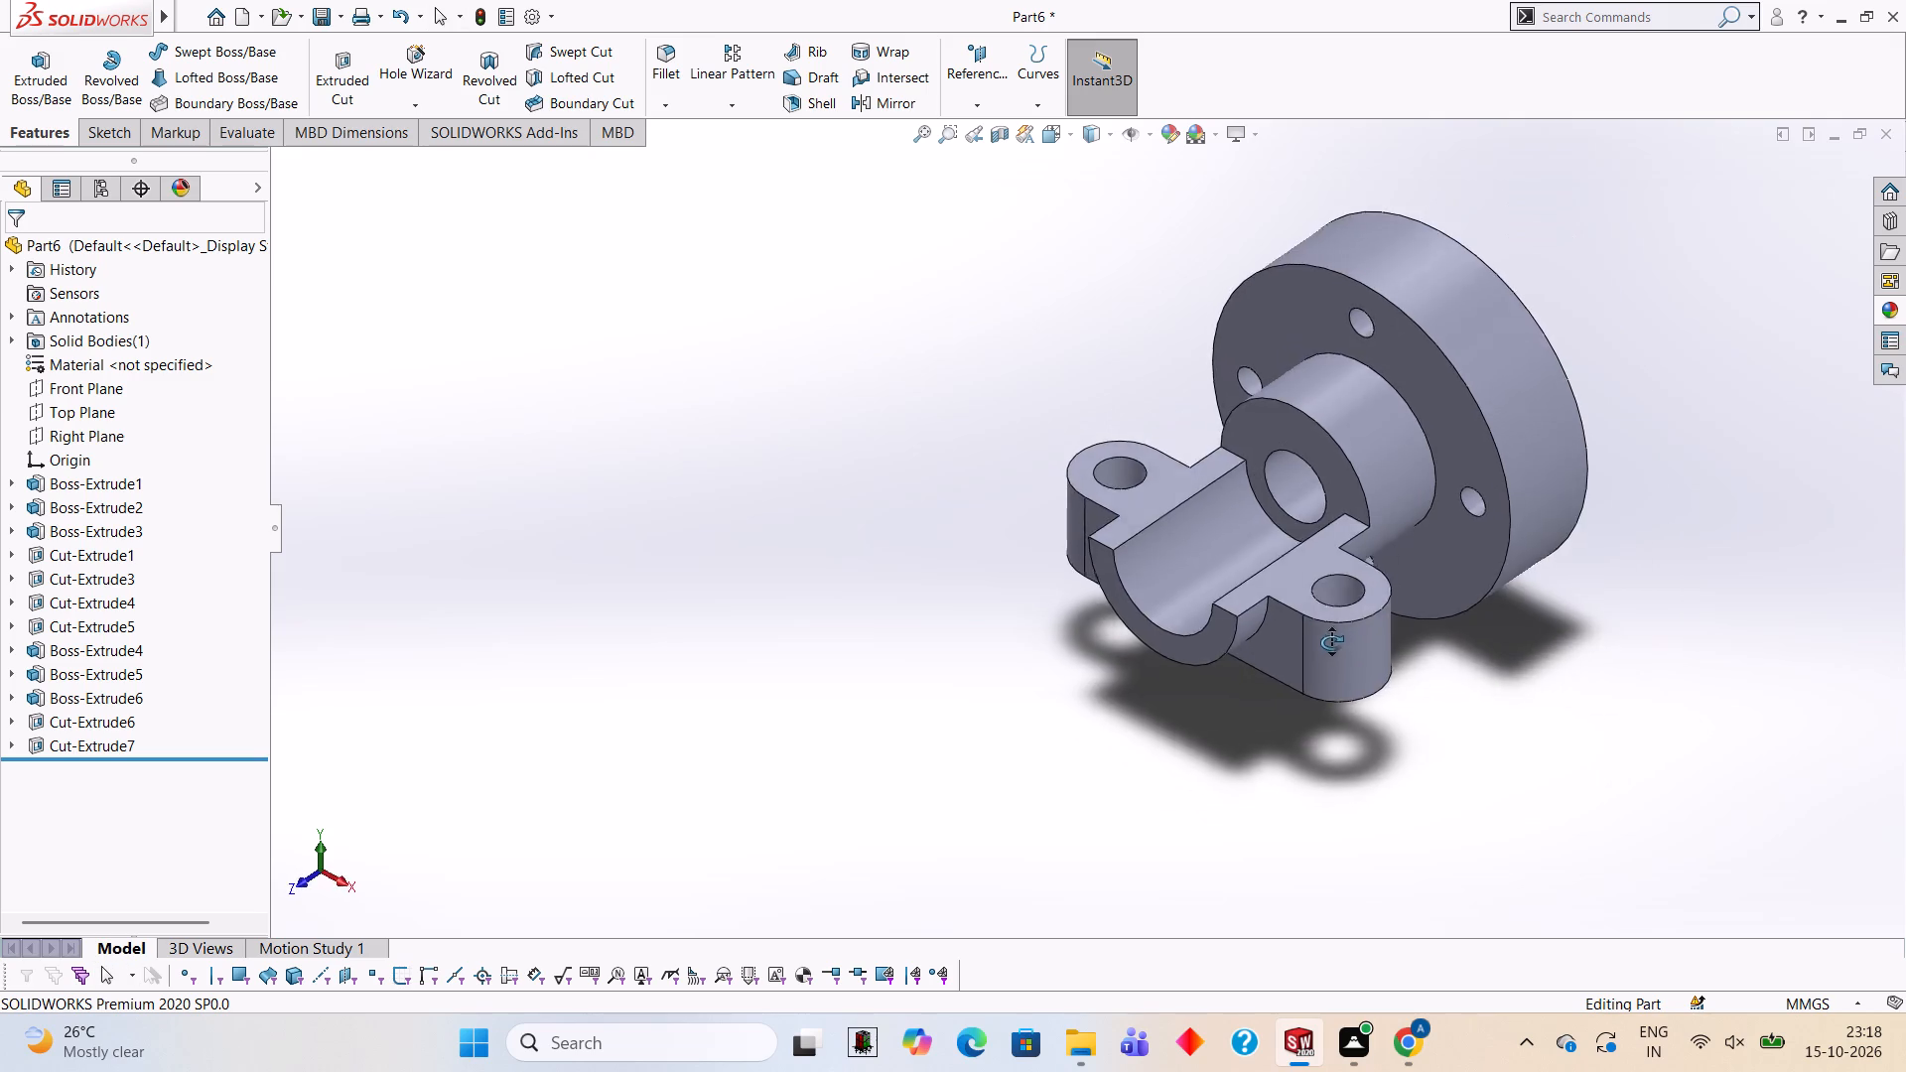
Apply the solid green appearance to the whole part.
{"action": "middle_click_drag", "start_coordinate": [1331, 642], "coordinate": [1323, 533]}
{"action": "scroll", "coordinate": [1333, 489], "scroll_direction": "down", "scroll_amount": 2}
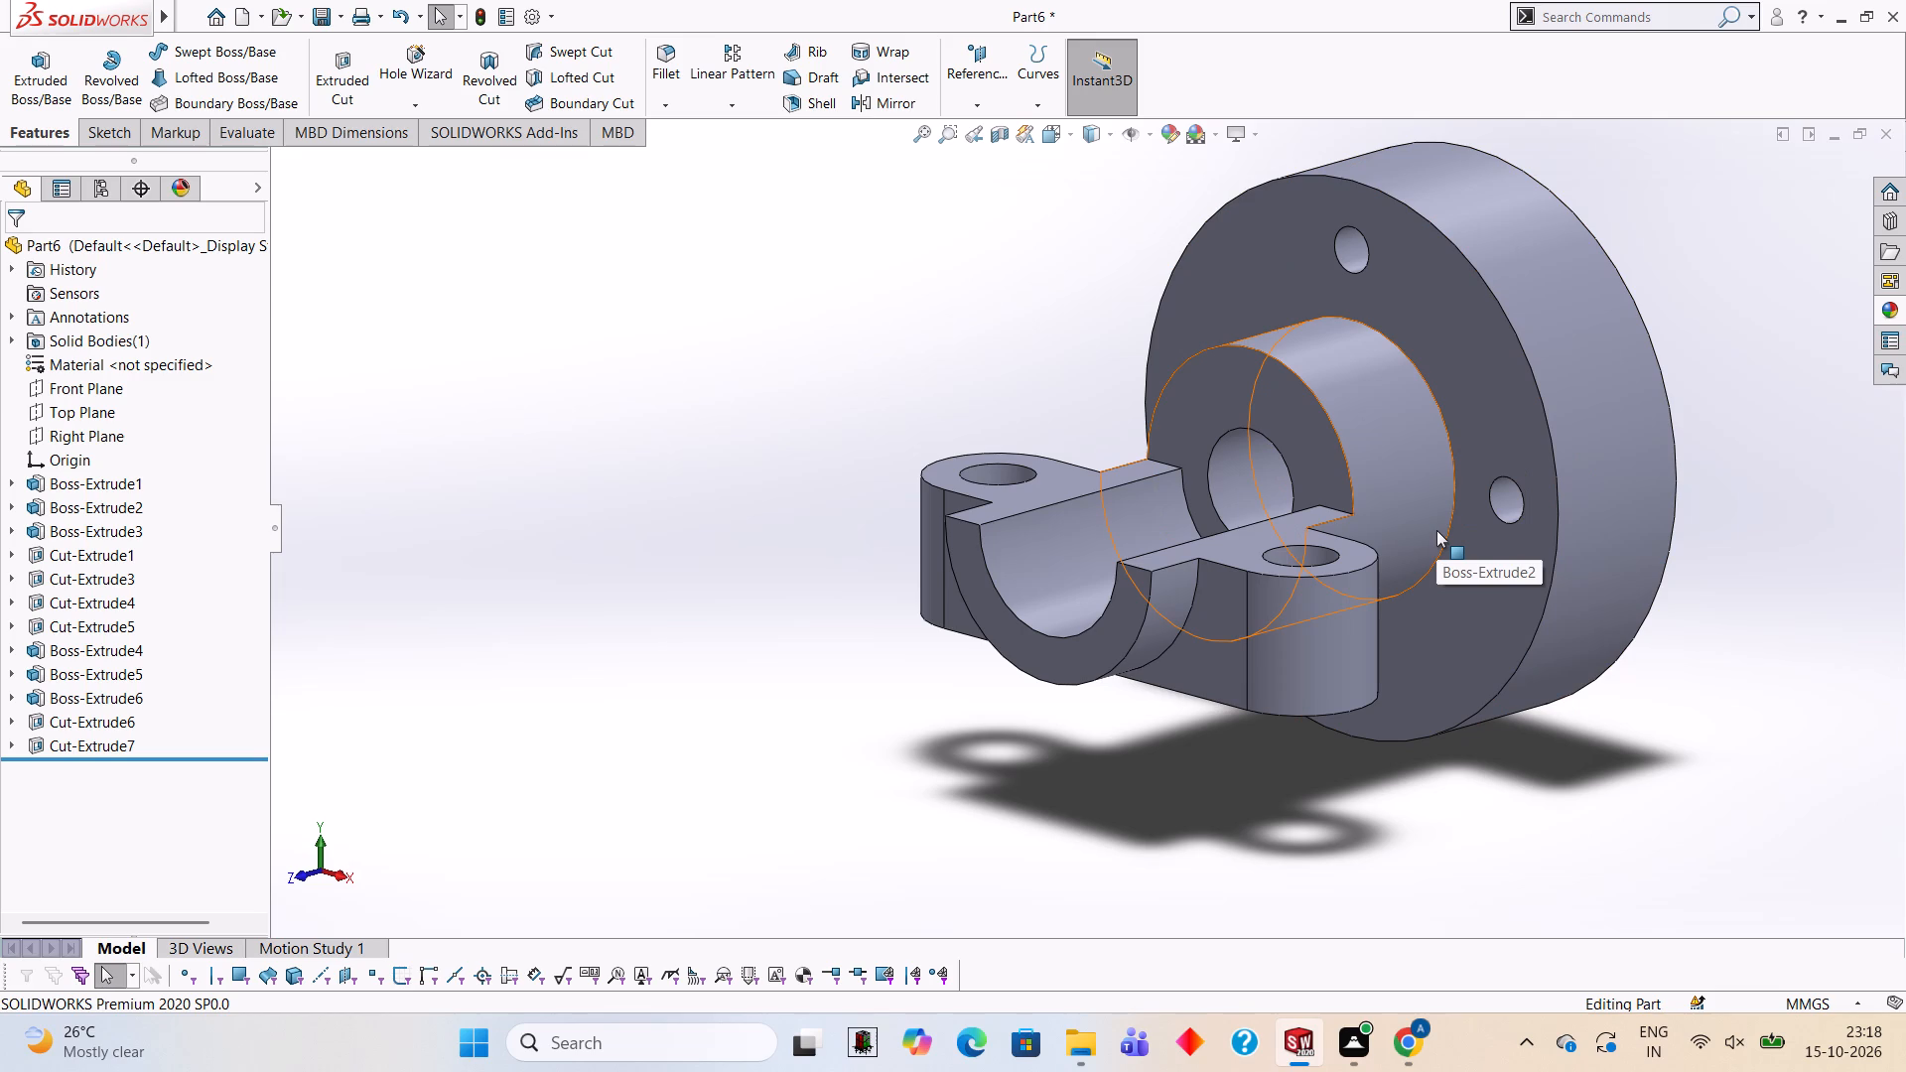
{"action": "scroll", "coordinate": [1436, 530], "scroll_direction": "down", "scroll_amount": 2}
{"action": "scroll", "coordinate": [1334, 530], "scroll_direction": "up", "scroll_amount": 2}
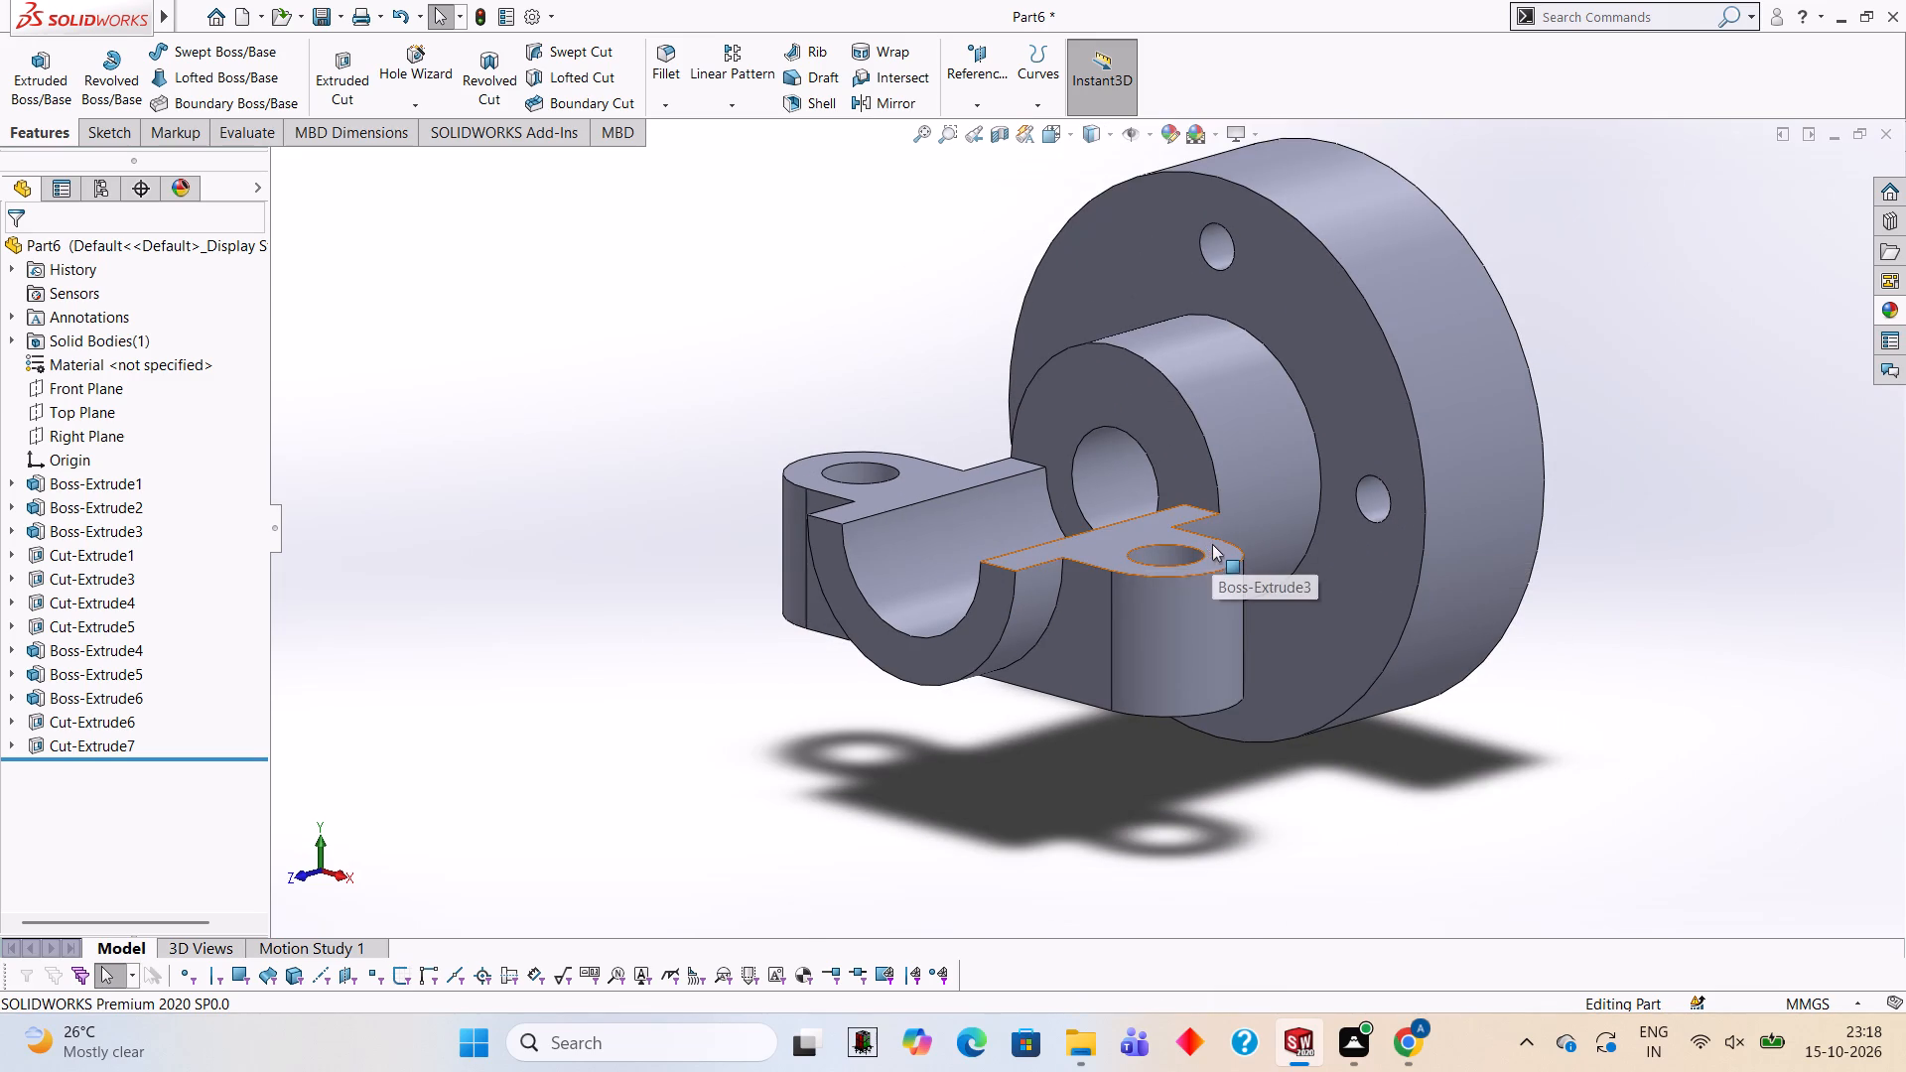
{"action": "scroll", "coordinate": [1200, 447], "scroll_direction": "up", "scroll_amount": 2}
{"action": "scroll", "coordinate": [1201, 445], "scroll_direction": "down", "scroll_amount": 1}
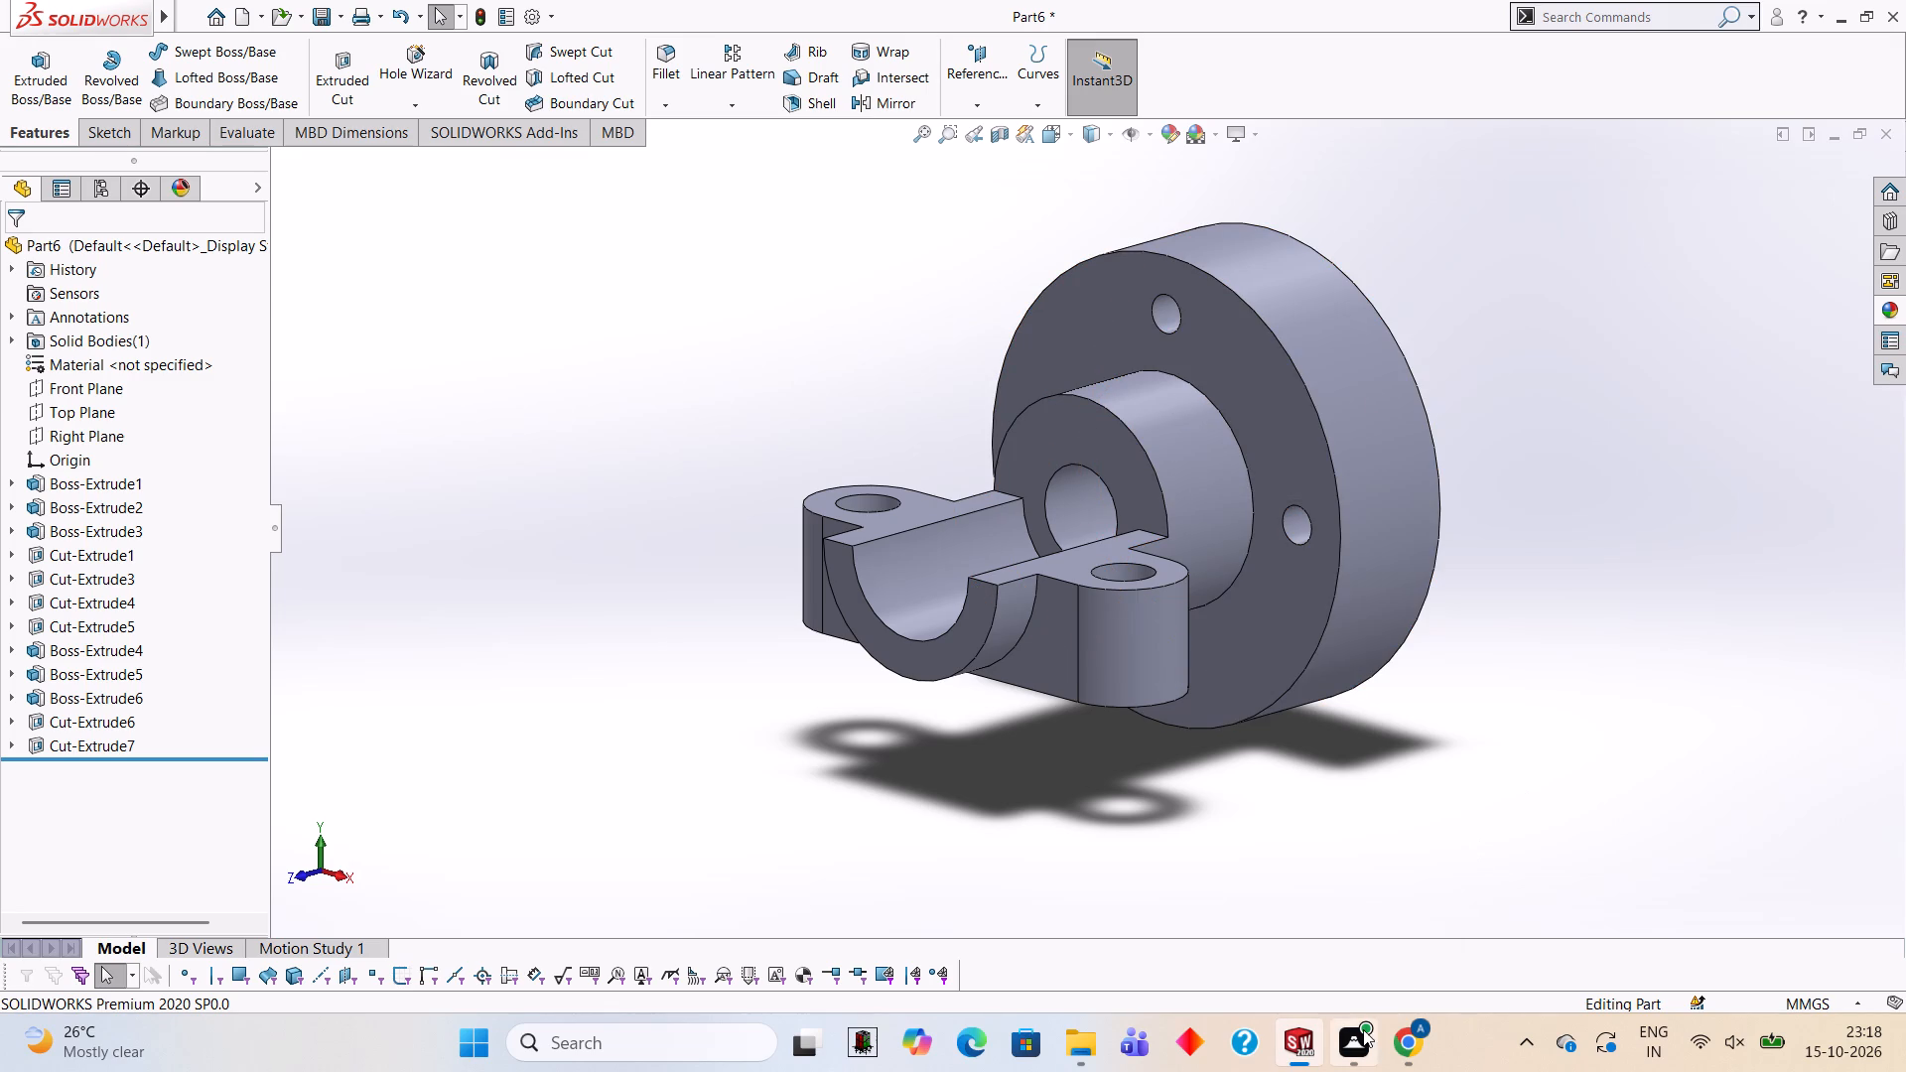
{"action": "left_click", "coordinate": [1895, 309]}
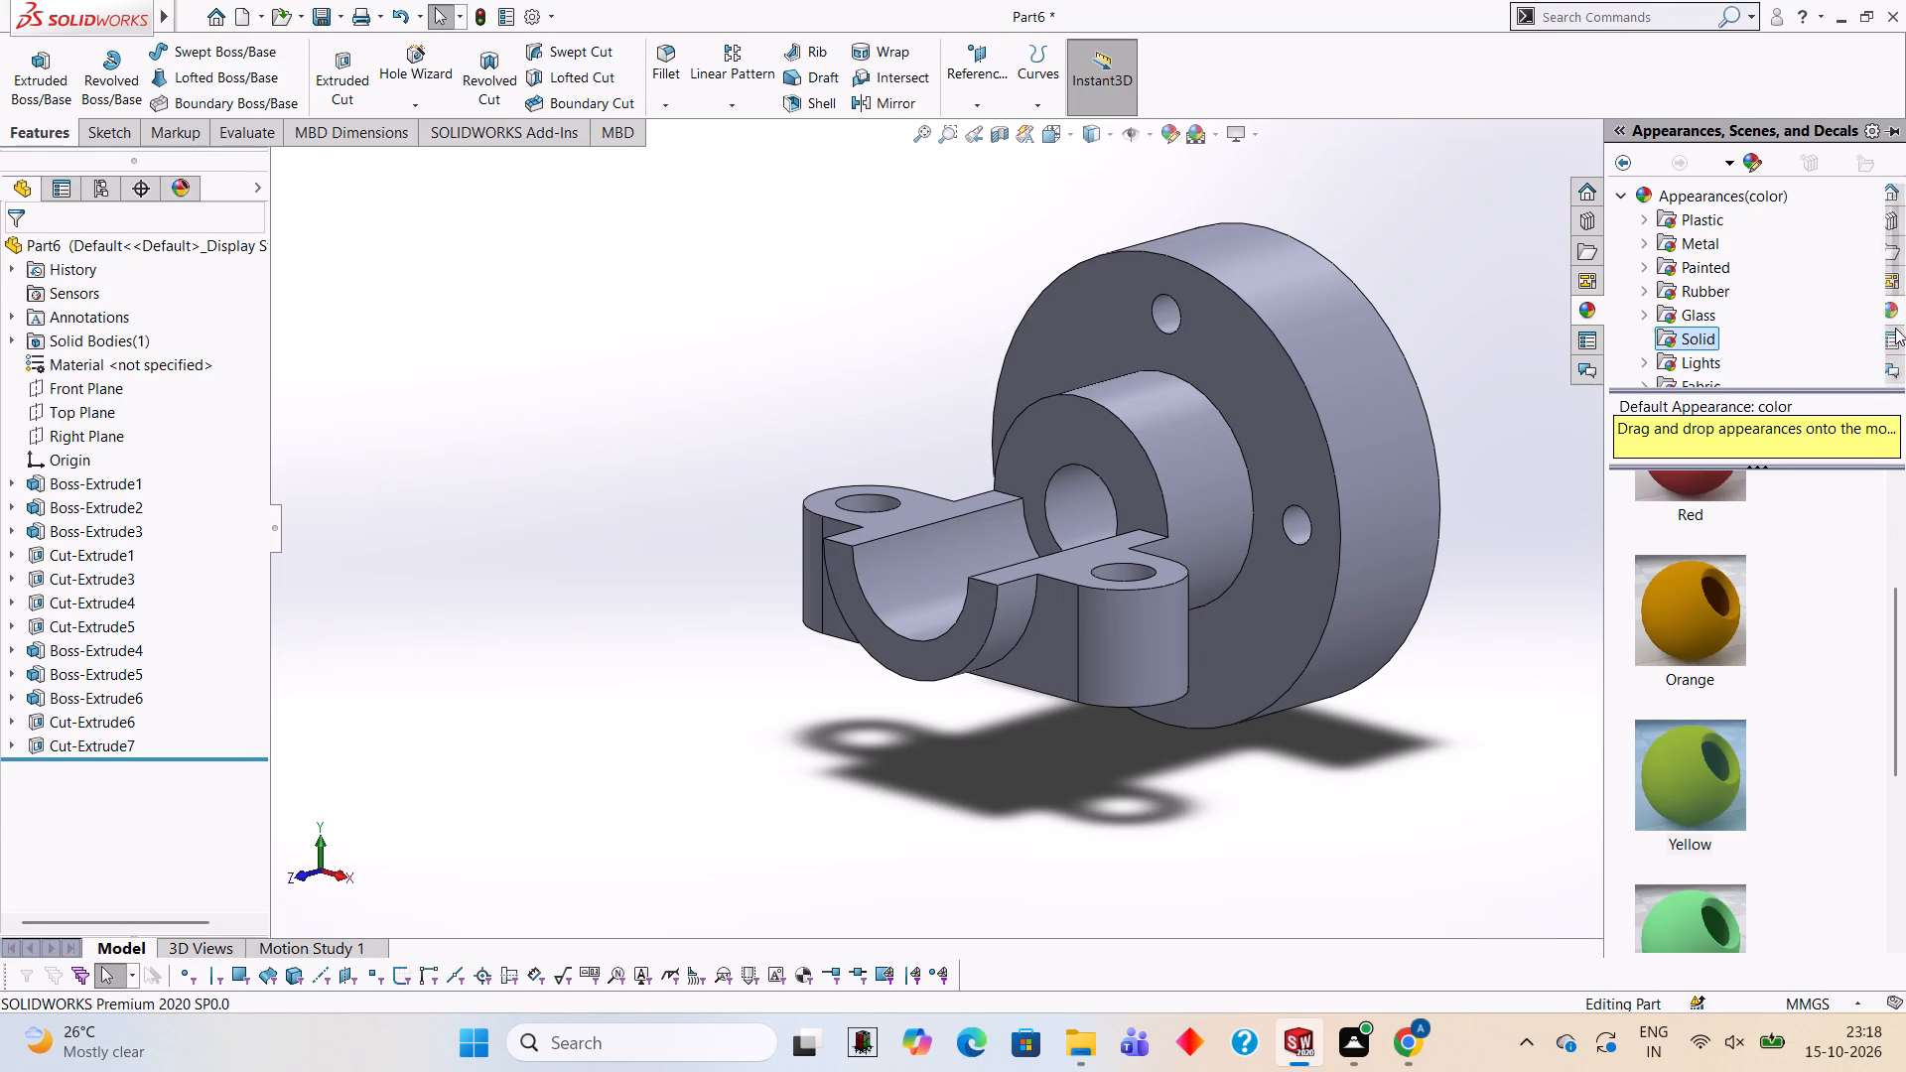
{"action": "scroll", "coordinate": [1685, 709], "scroll_direction": "down", "scroll_amount": 3}
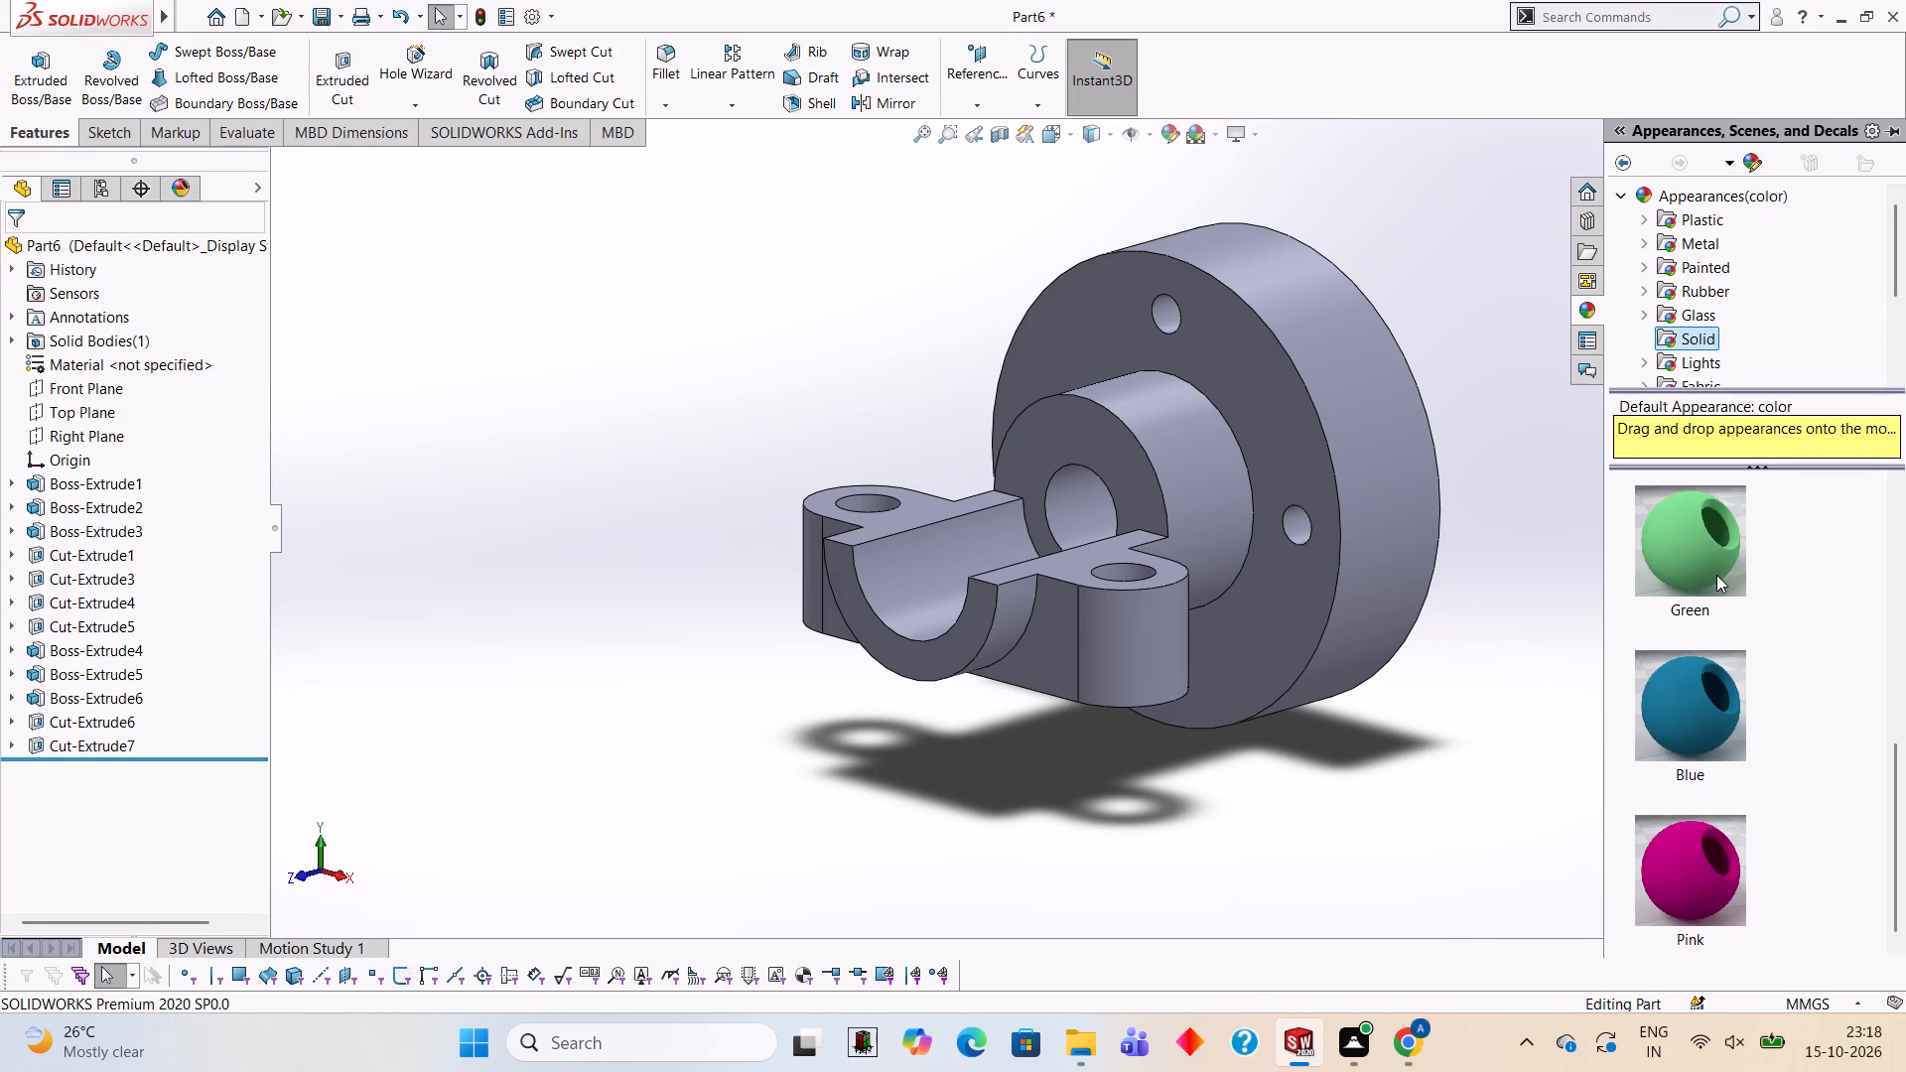
{"action": "left_click_drag", "start_coordinate": [1716, 575], "coordinate": [1205, 470]}
{"action": "left_click", "coordinate": [1236, 468]}
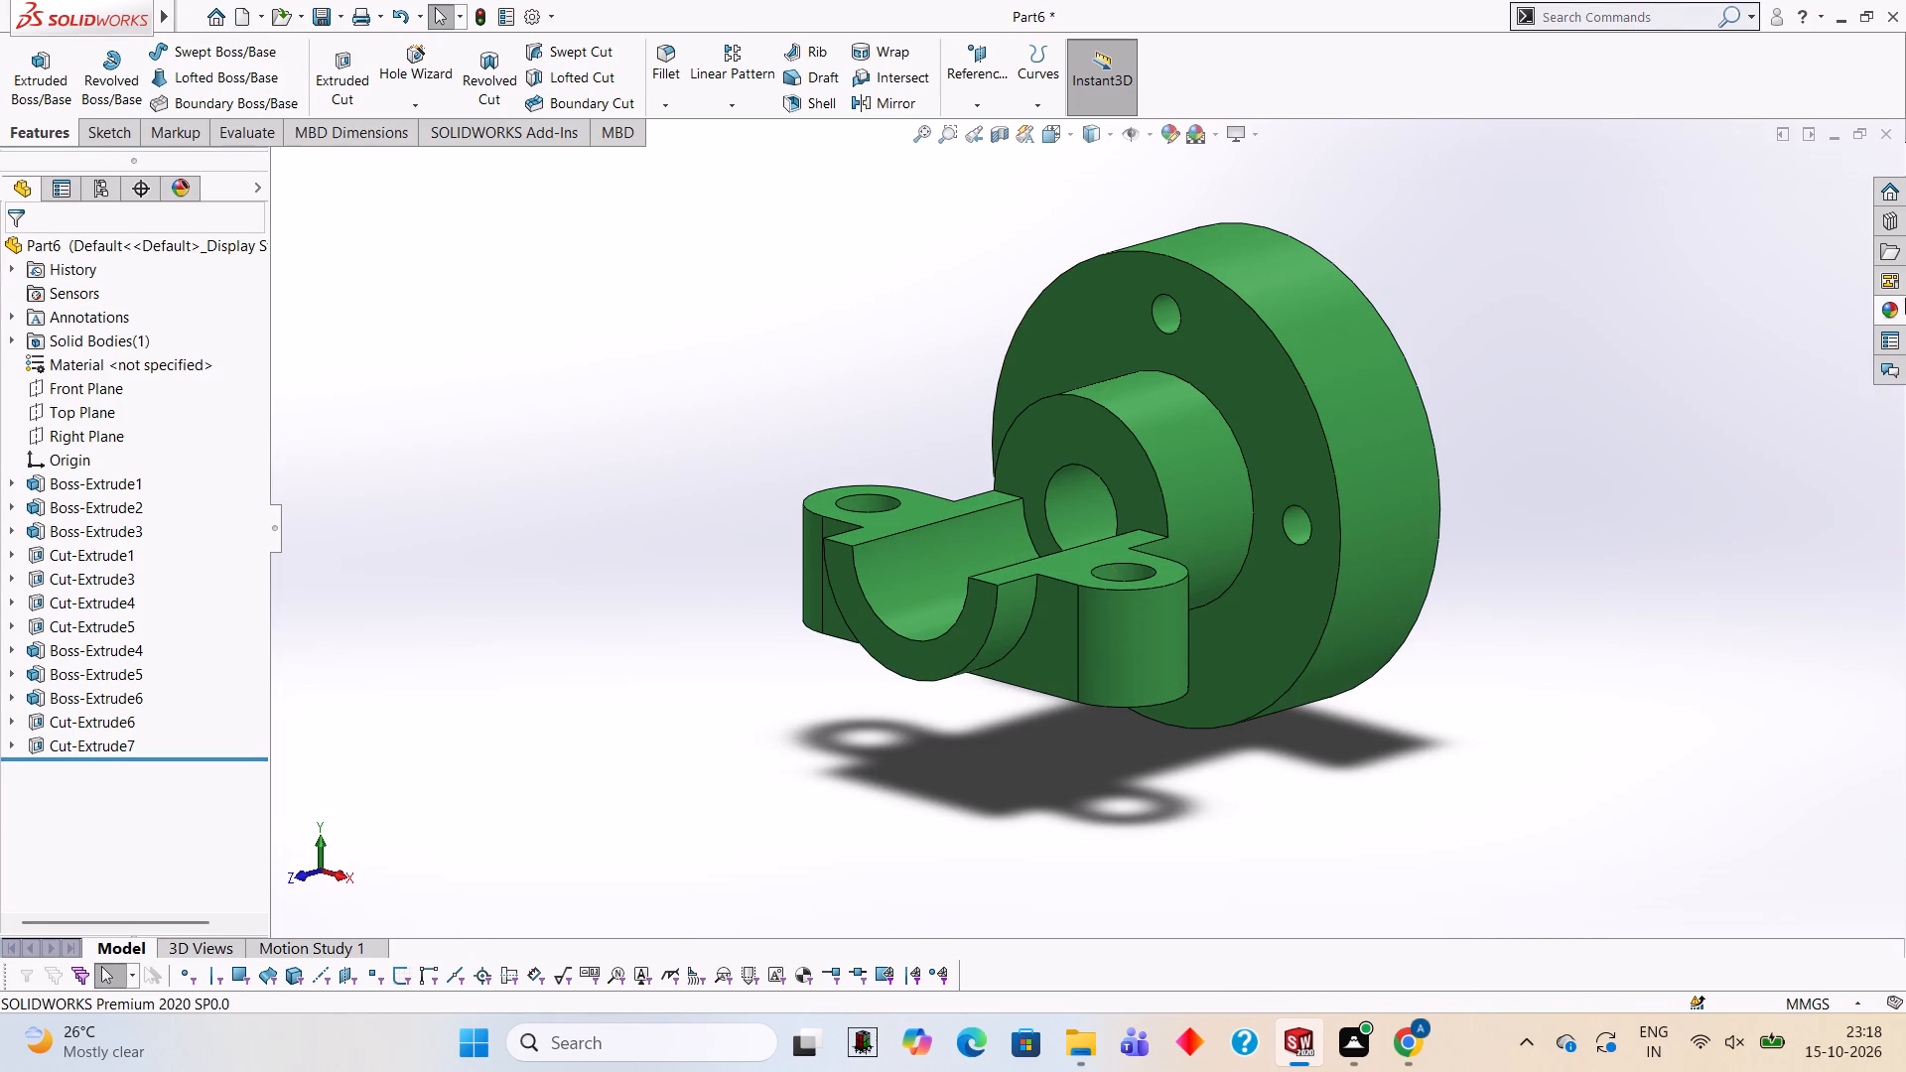
Apply the solid red appearance to the half-round groove cut between the lugs.
{"action": "left_click", "coordinate": [1896, 300]}
{"action": "scroll", "coordinate": [1675, 603], "scroll_direction": "down", "scroll_amount": 4}
{"action": "scroll", "coordinate": [1689, 568], "scroll_direction": "up", "scroll_amount": 3}
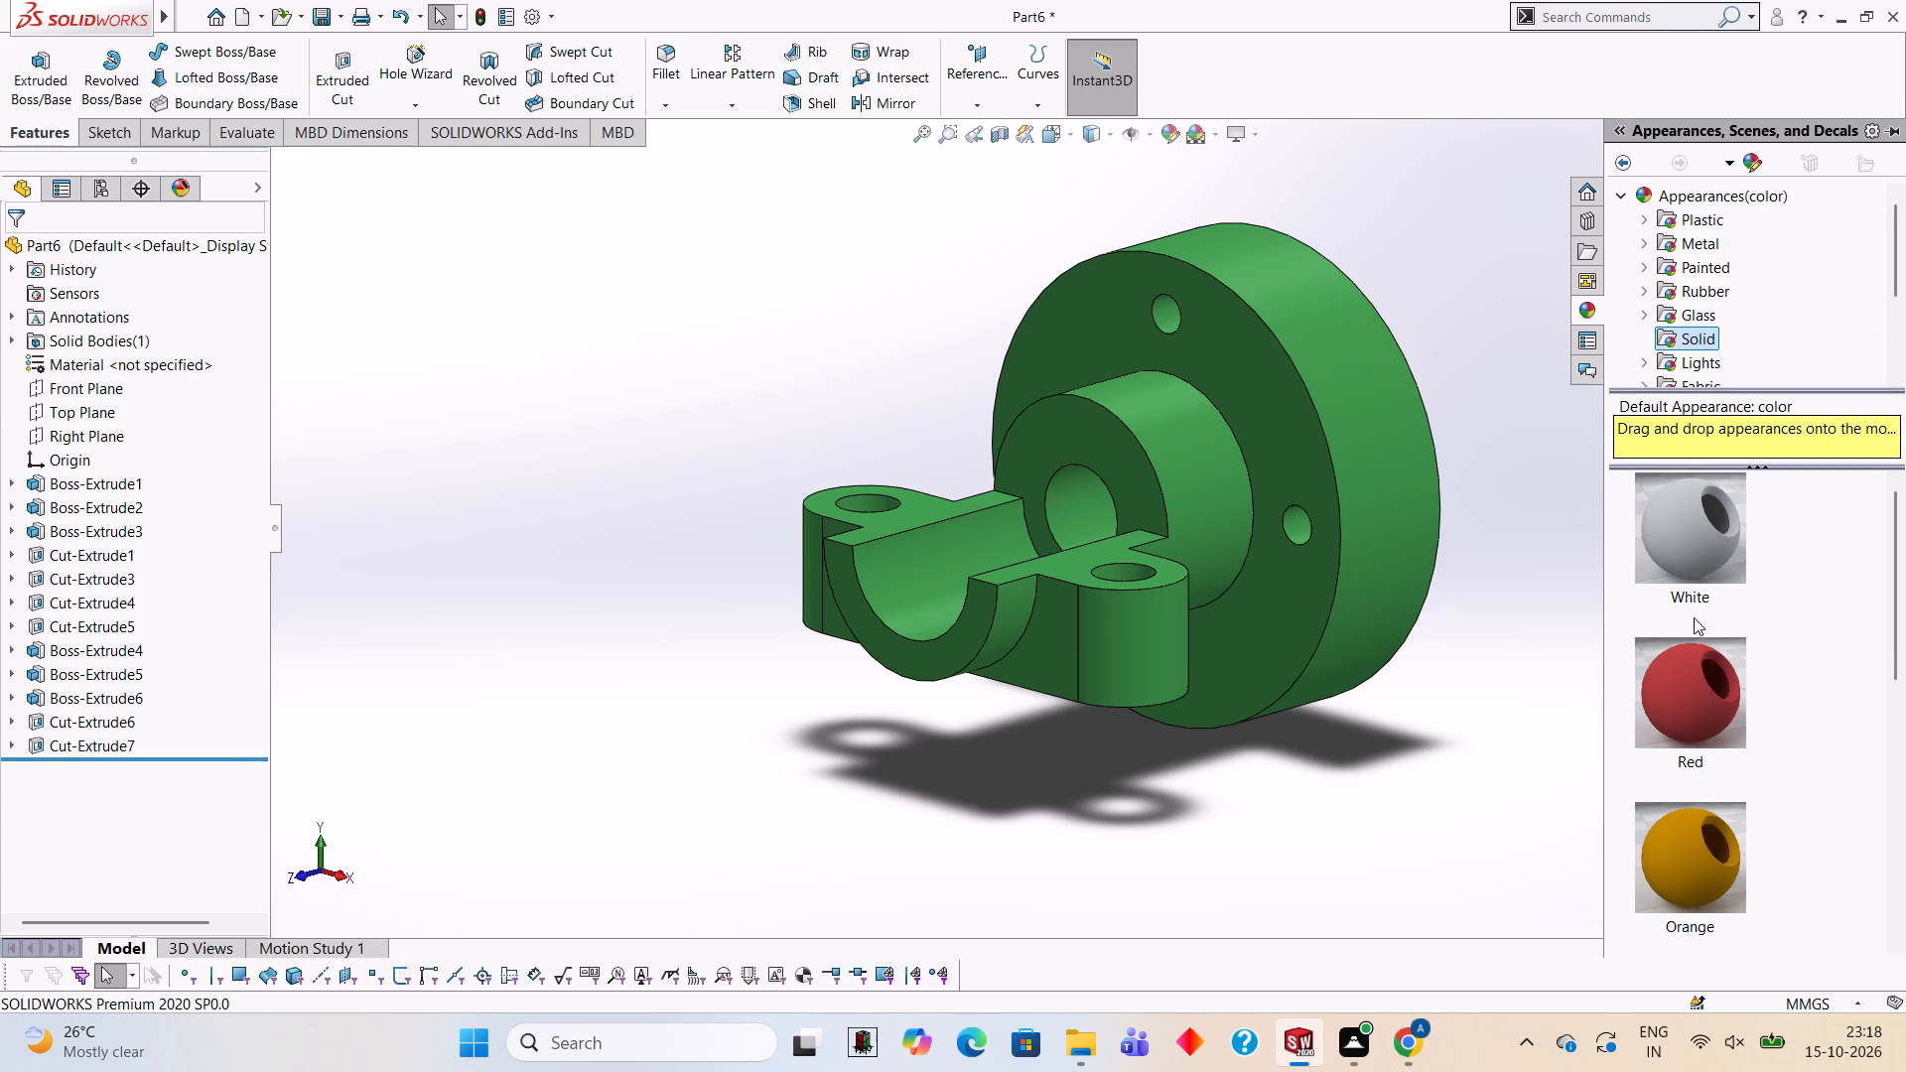
{"action": "left_click_drag", "start_coordinate": [1698, 666], "coordinate": [923, 569]}
{"action": "left_click", "coordinate": [923, 569]}
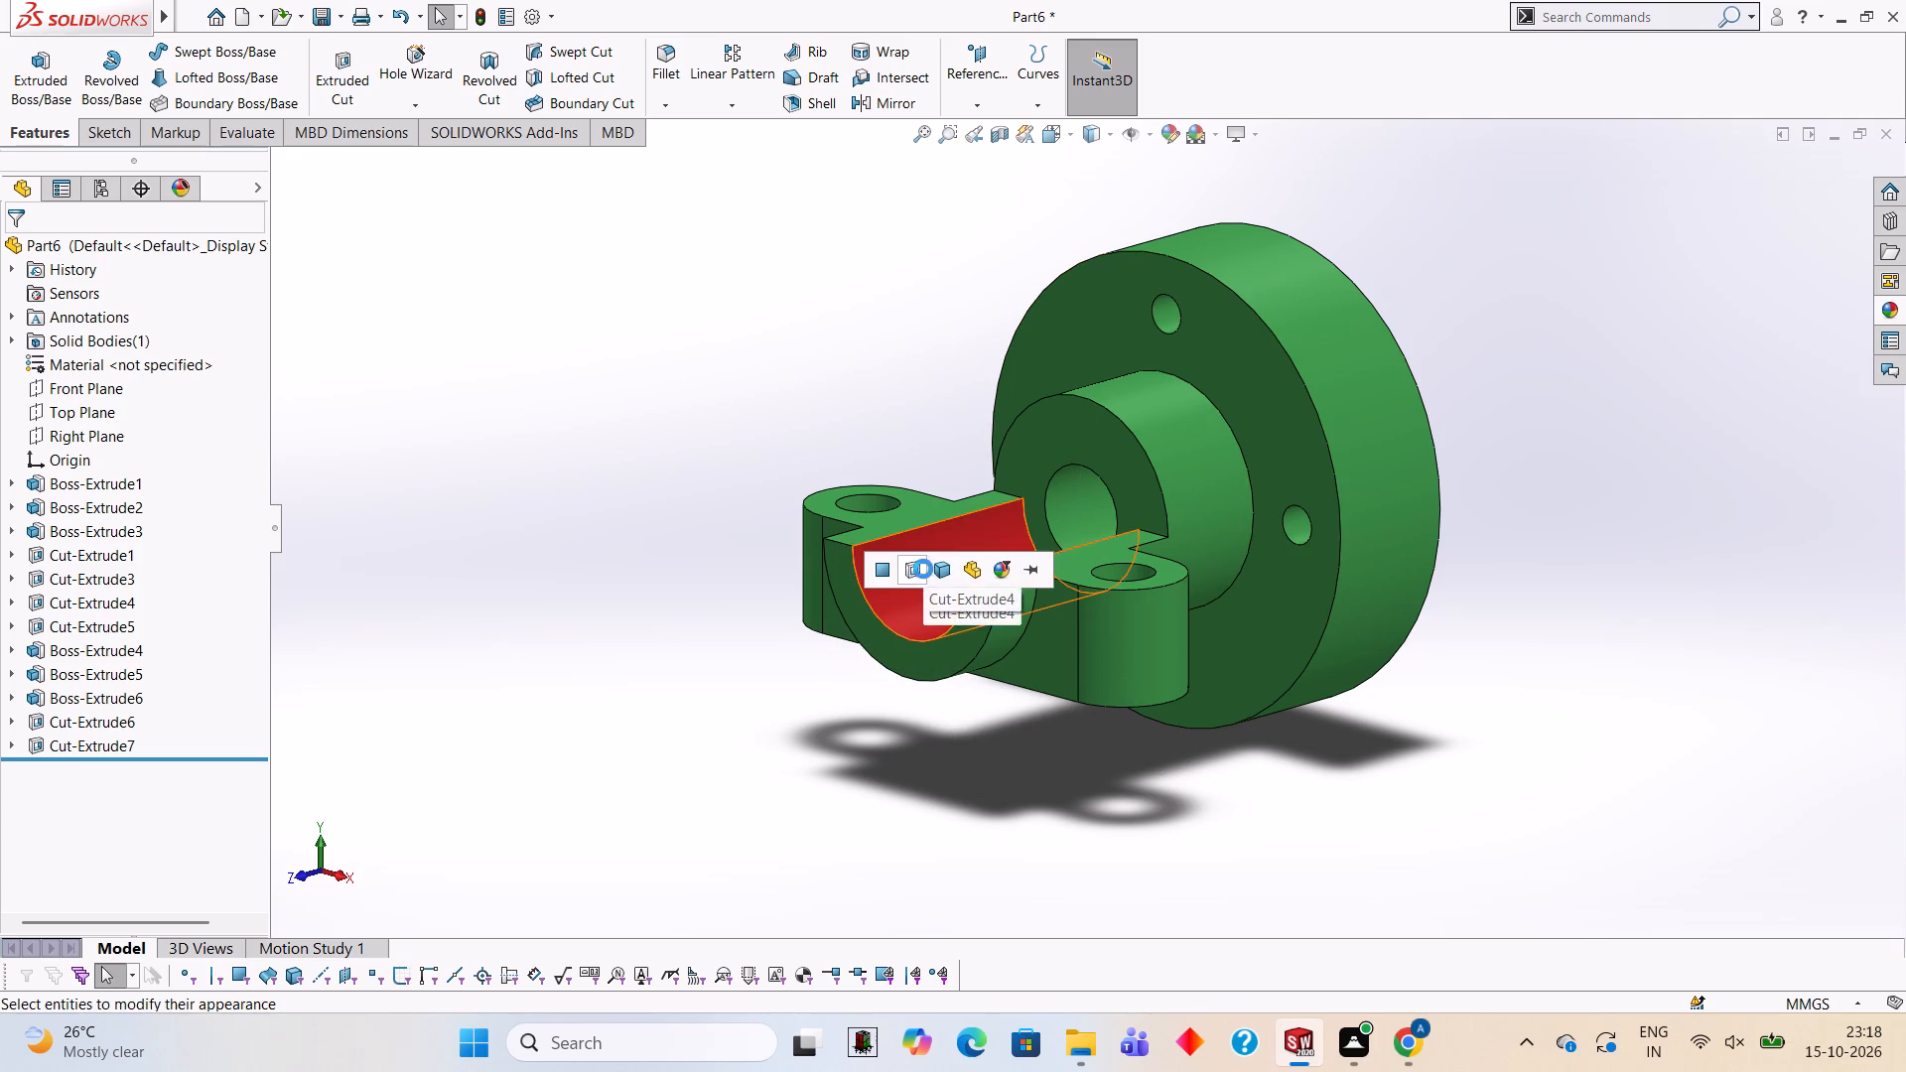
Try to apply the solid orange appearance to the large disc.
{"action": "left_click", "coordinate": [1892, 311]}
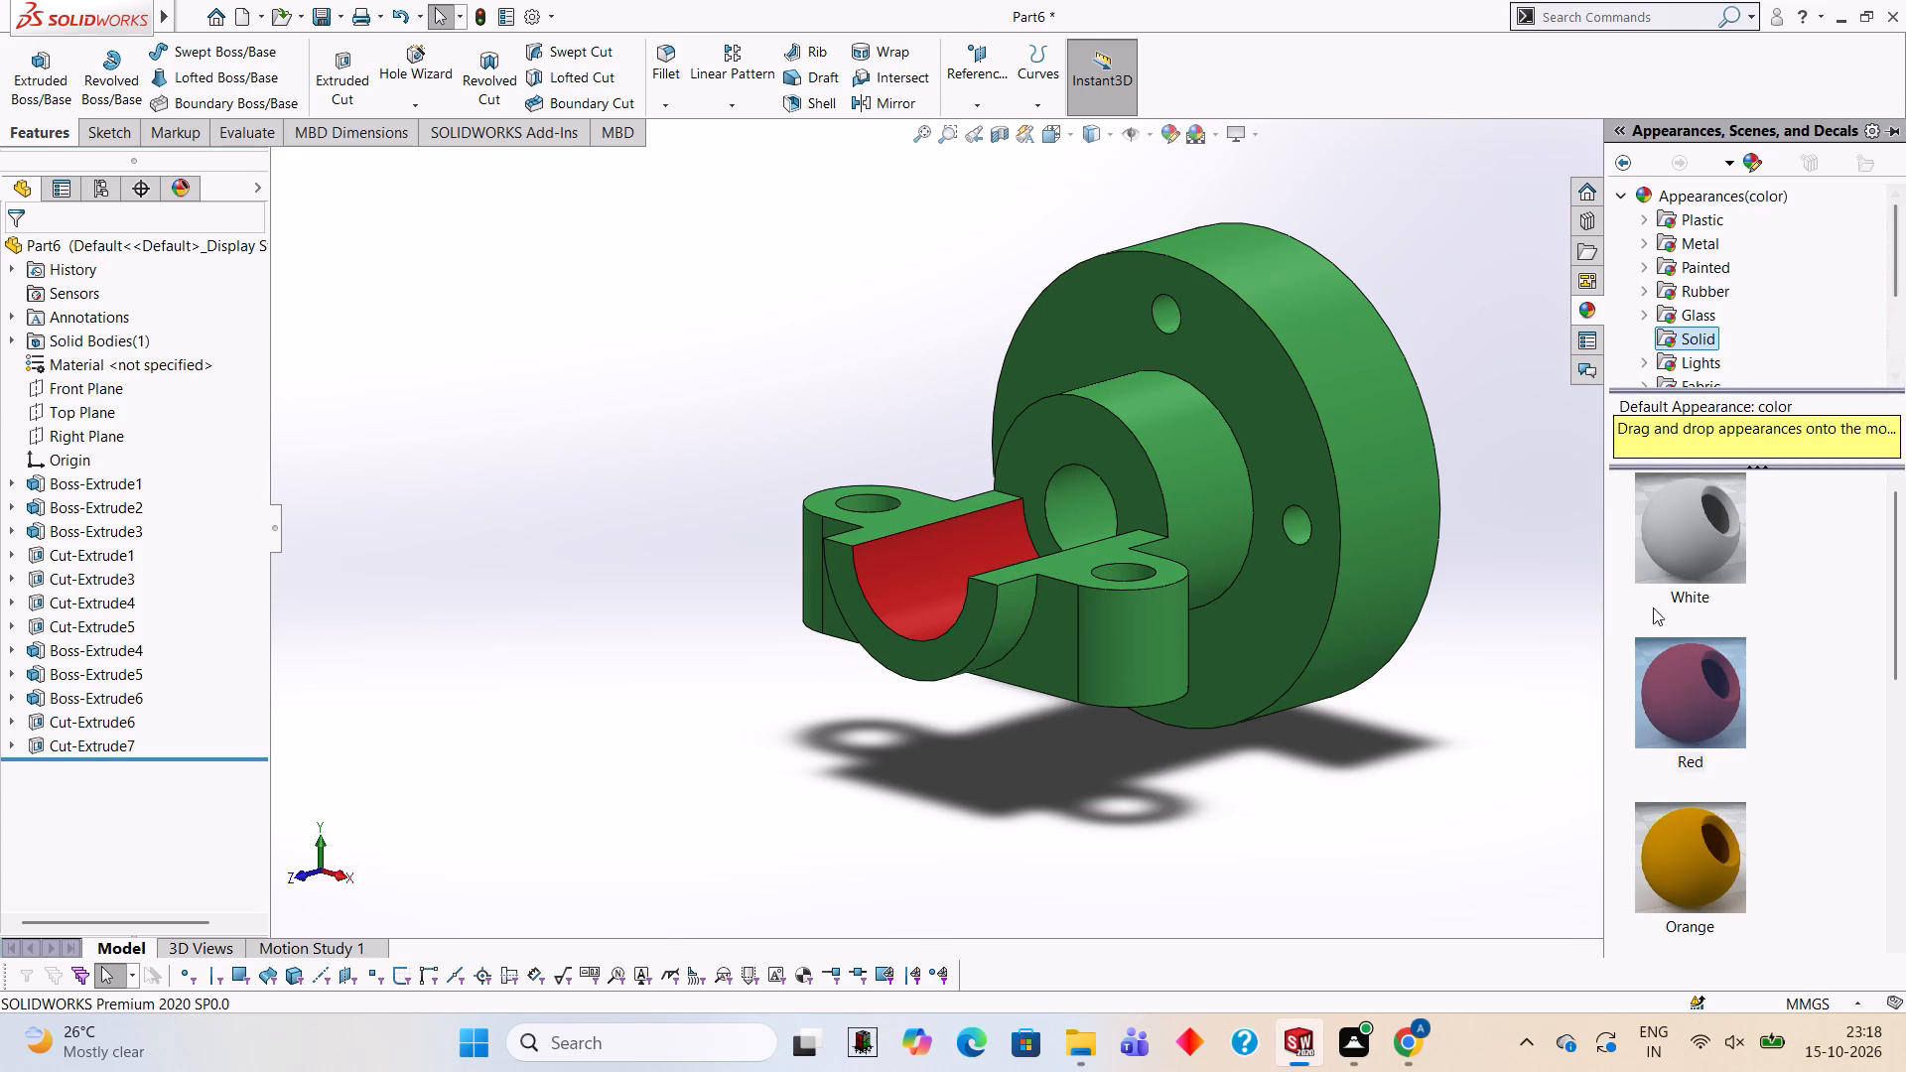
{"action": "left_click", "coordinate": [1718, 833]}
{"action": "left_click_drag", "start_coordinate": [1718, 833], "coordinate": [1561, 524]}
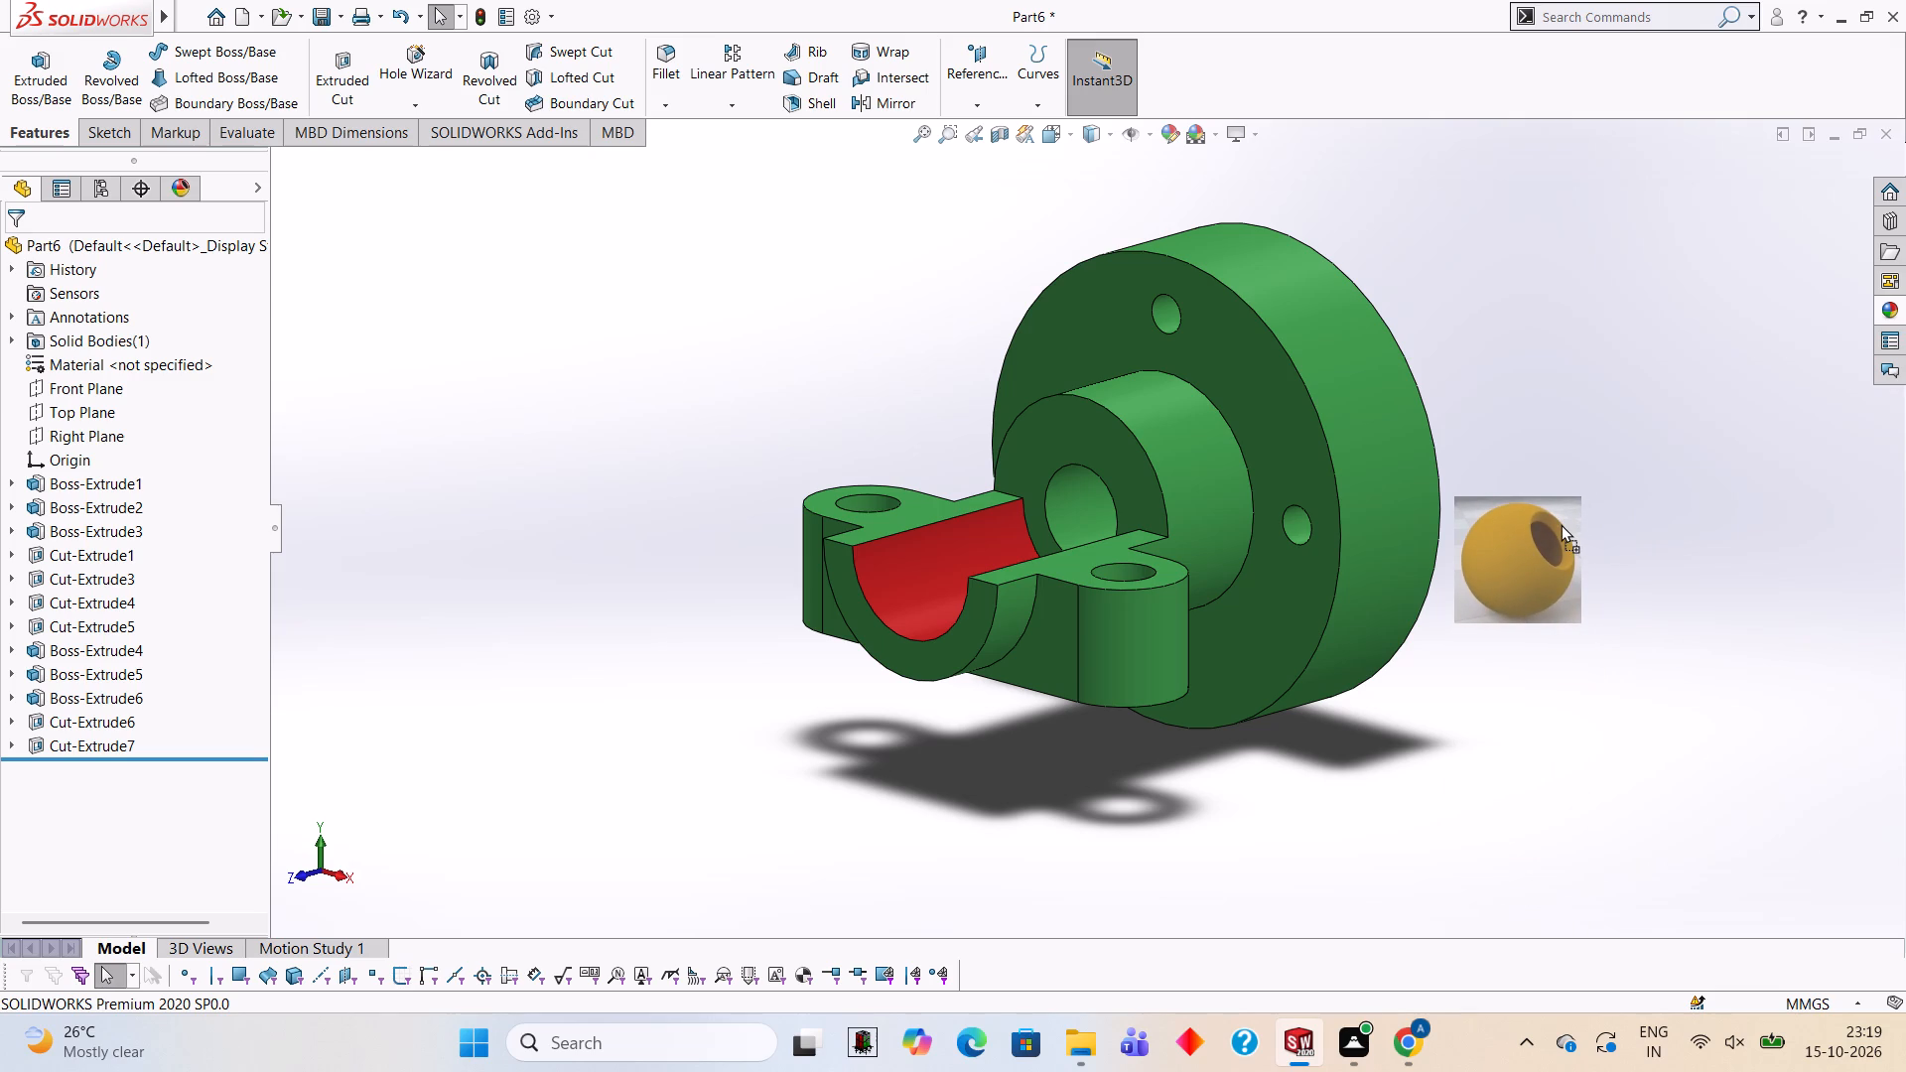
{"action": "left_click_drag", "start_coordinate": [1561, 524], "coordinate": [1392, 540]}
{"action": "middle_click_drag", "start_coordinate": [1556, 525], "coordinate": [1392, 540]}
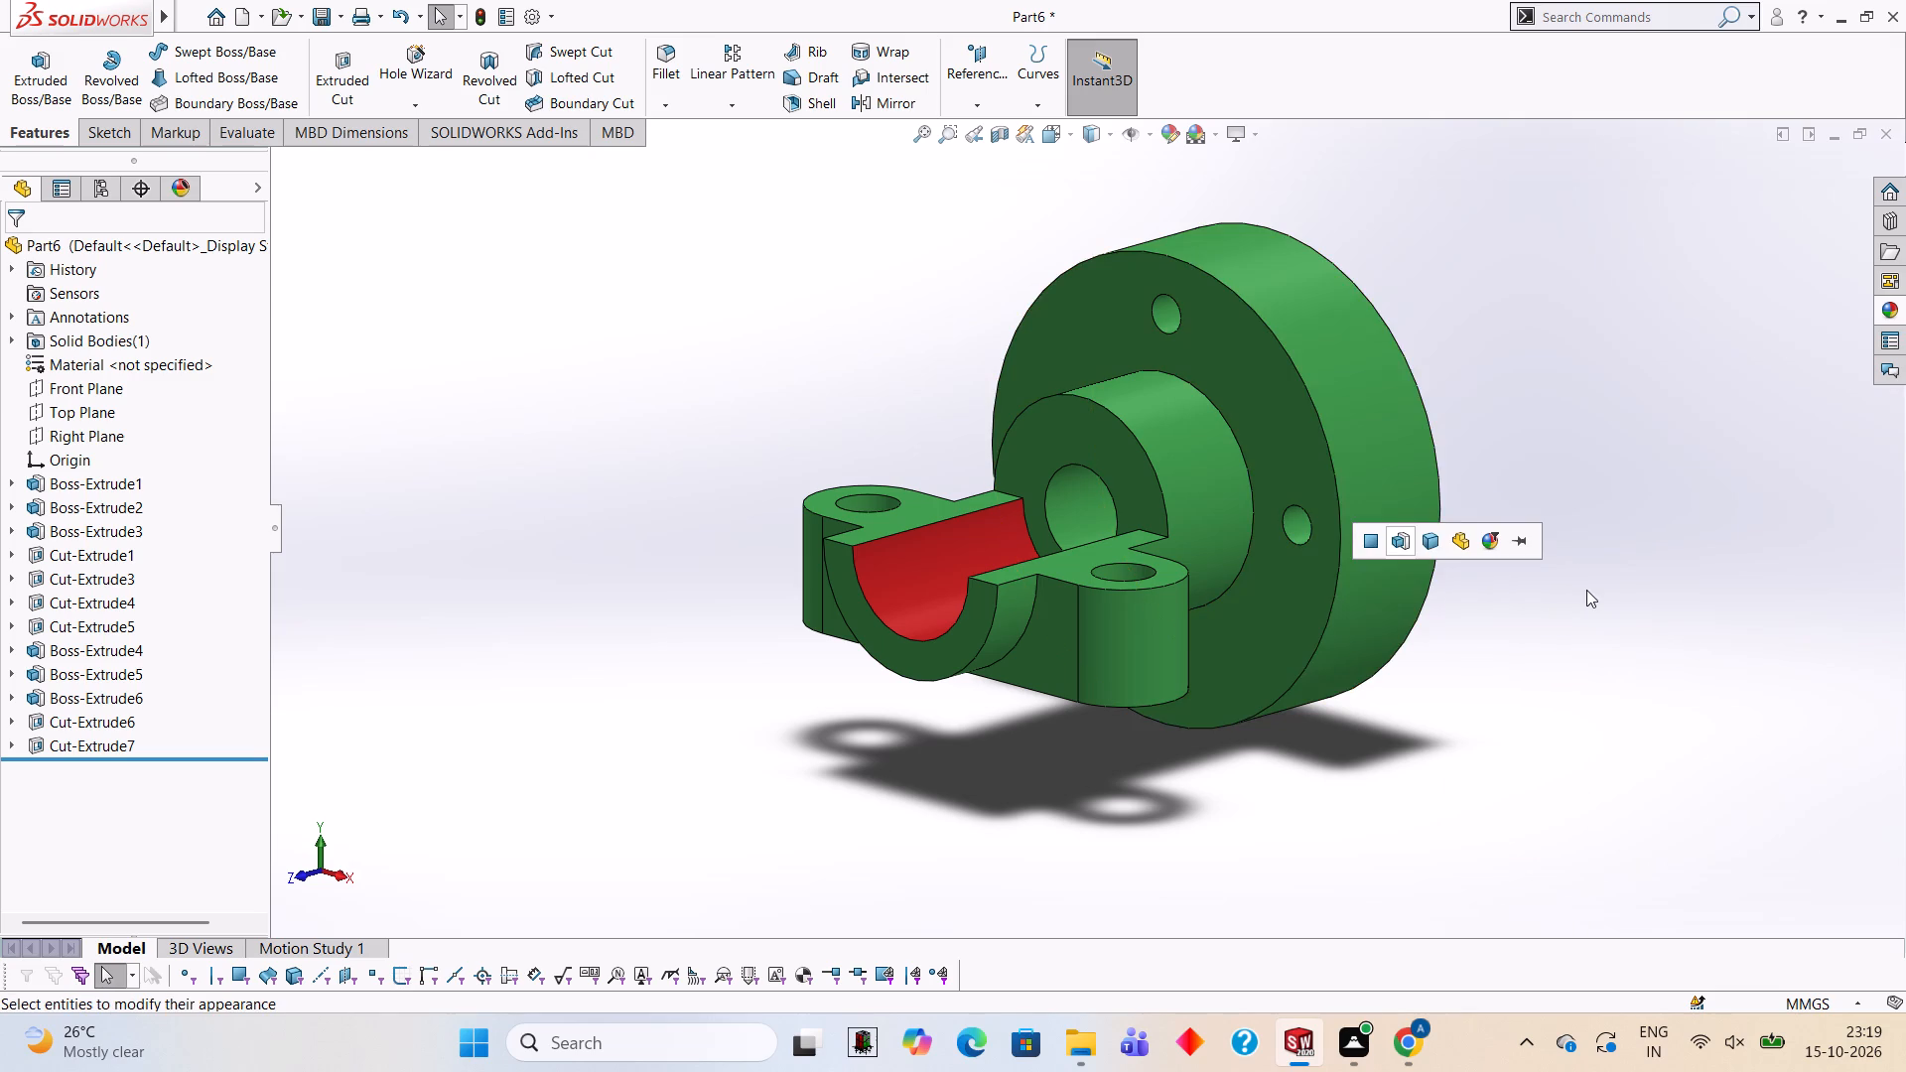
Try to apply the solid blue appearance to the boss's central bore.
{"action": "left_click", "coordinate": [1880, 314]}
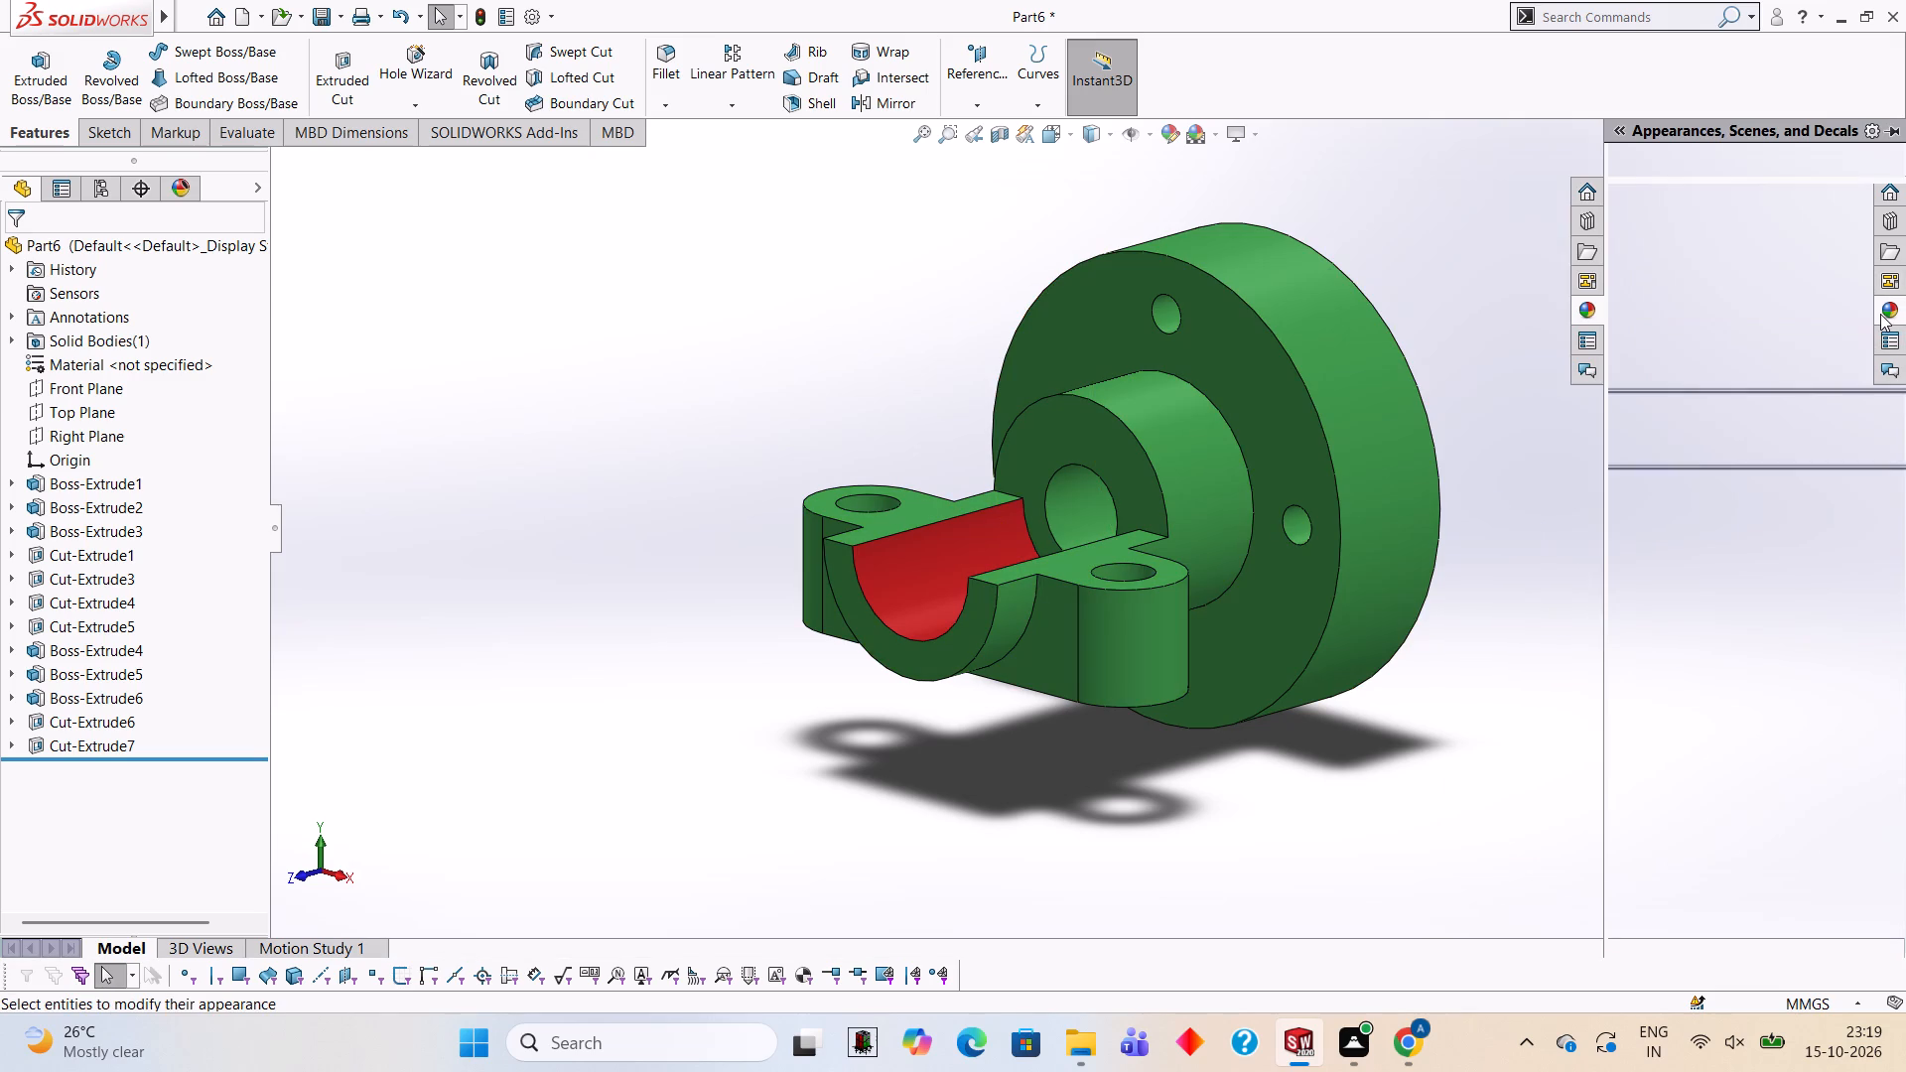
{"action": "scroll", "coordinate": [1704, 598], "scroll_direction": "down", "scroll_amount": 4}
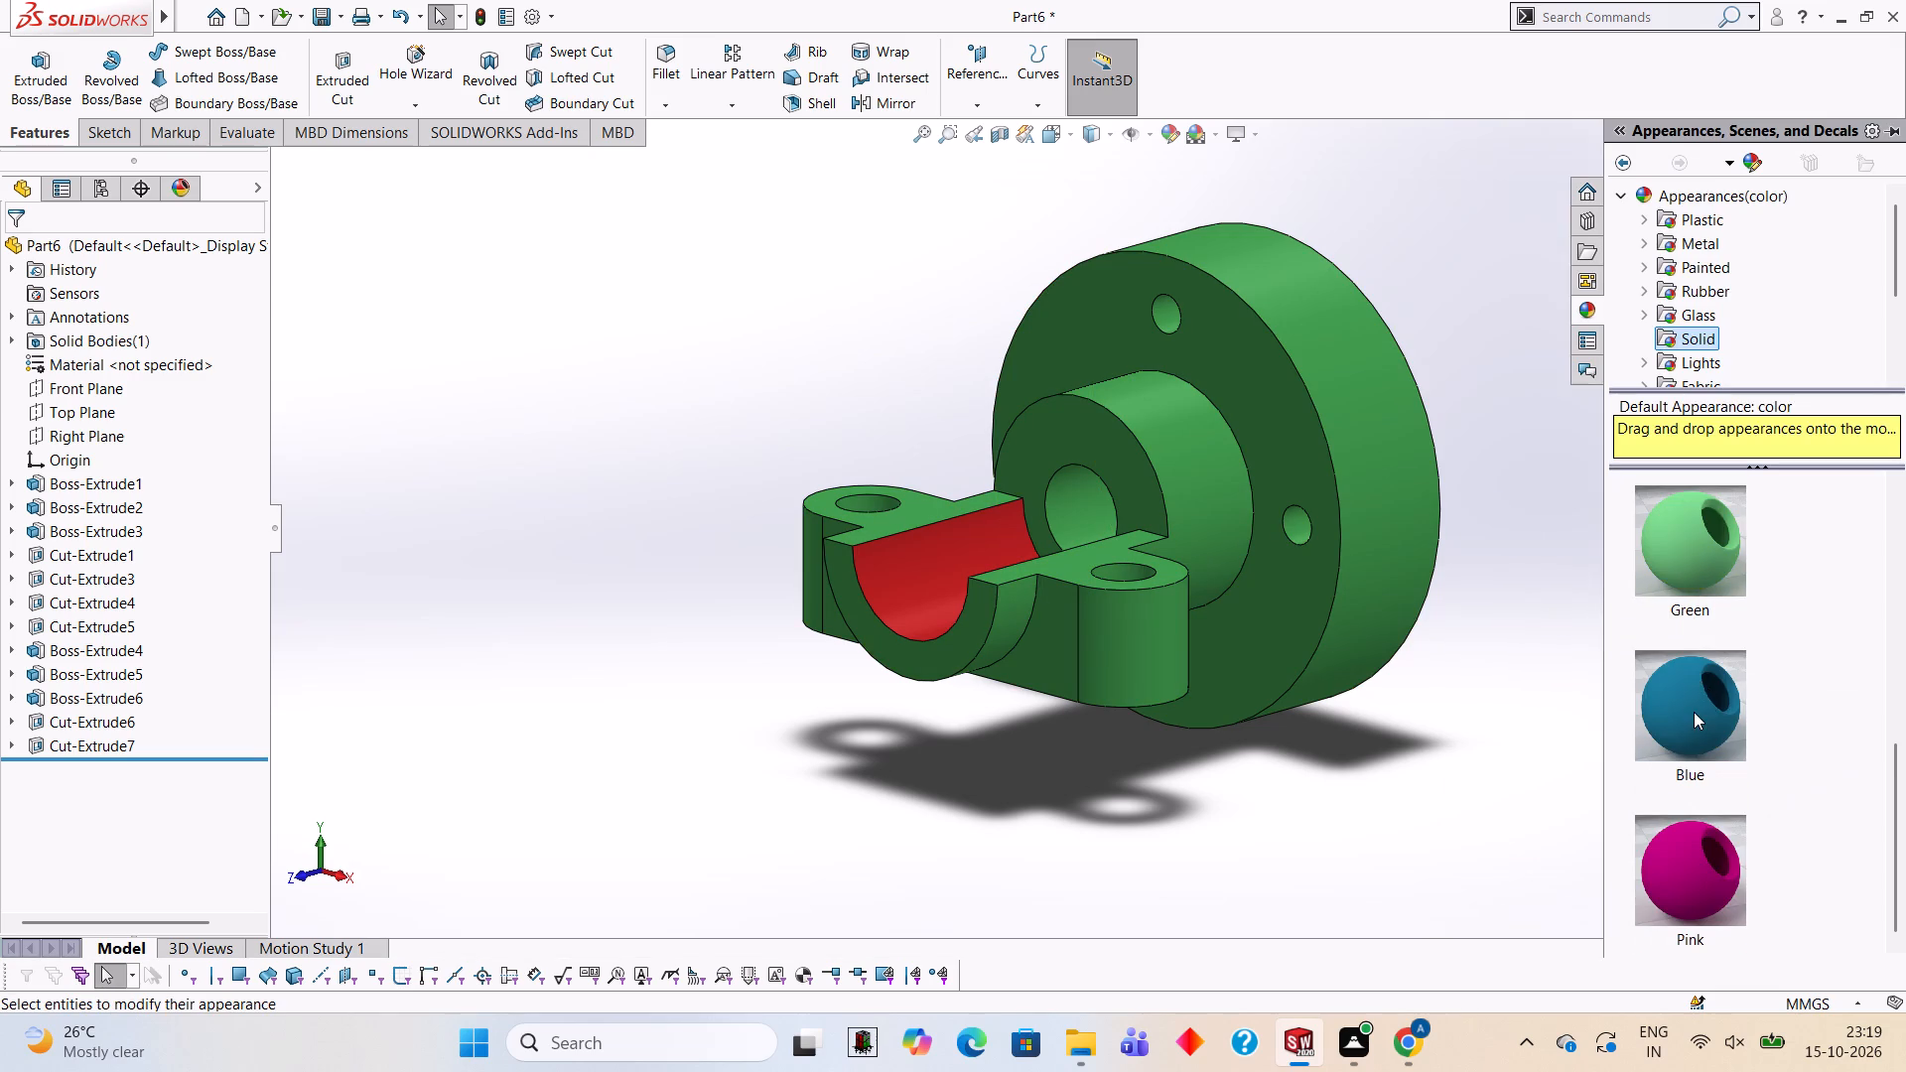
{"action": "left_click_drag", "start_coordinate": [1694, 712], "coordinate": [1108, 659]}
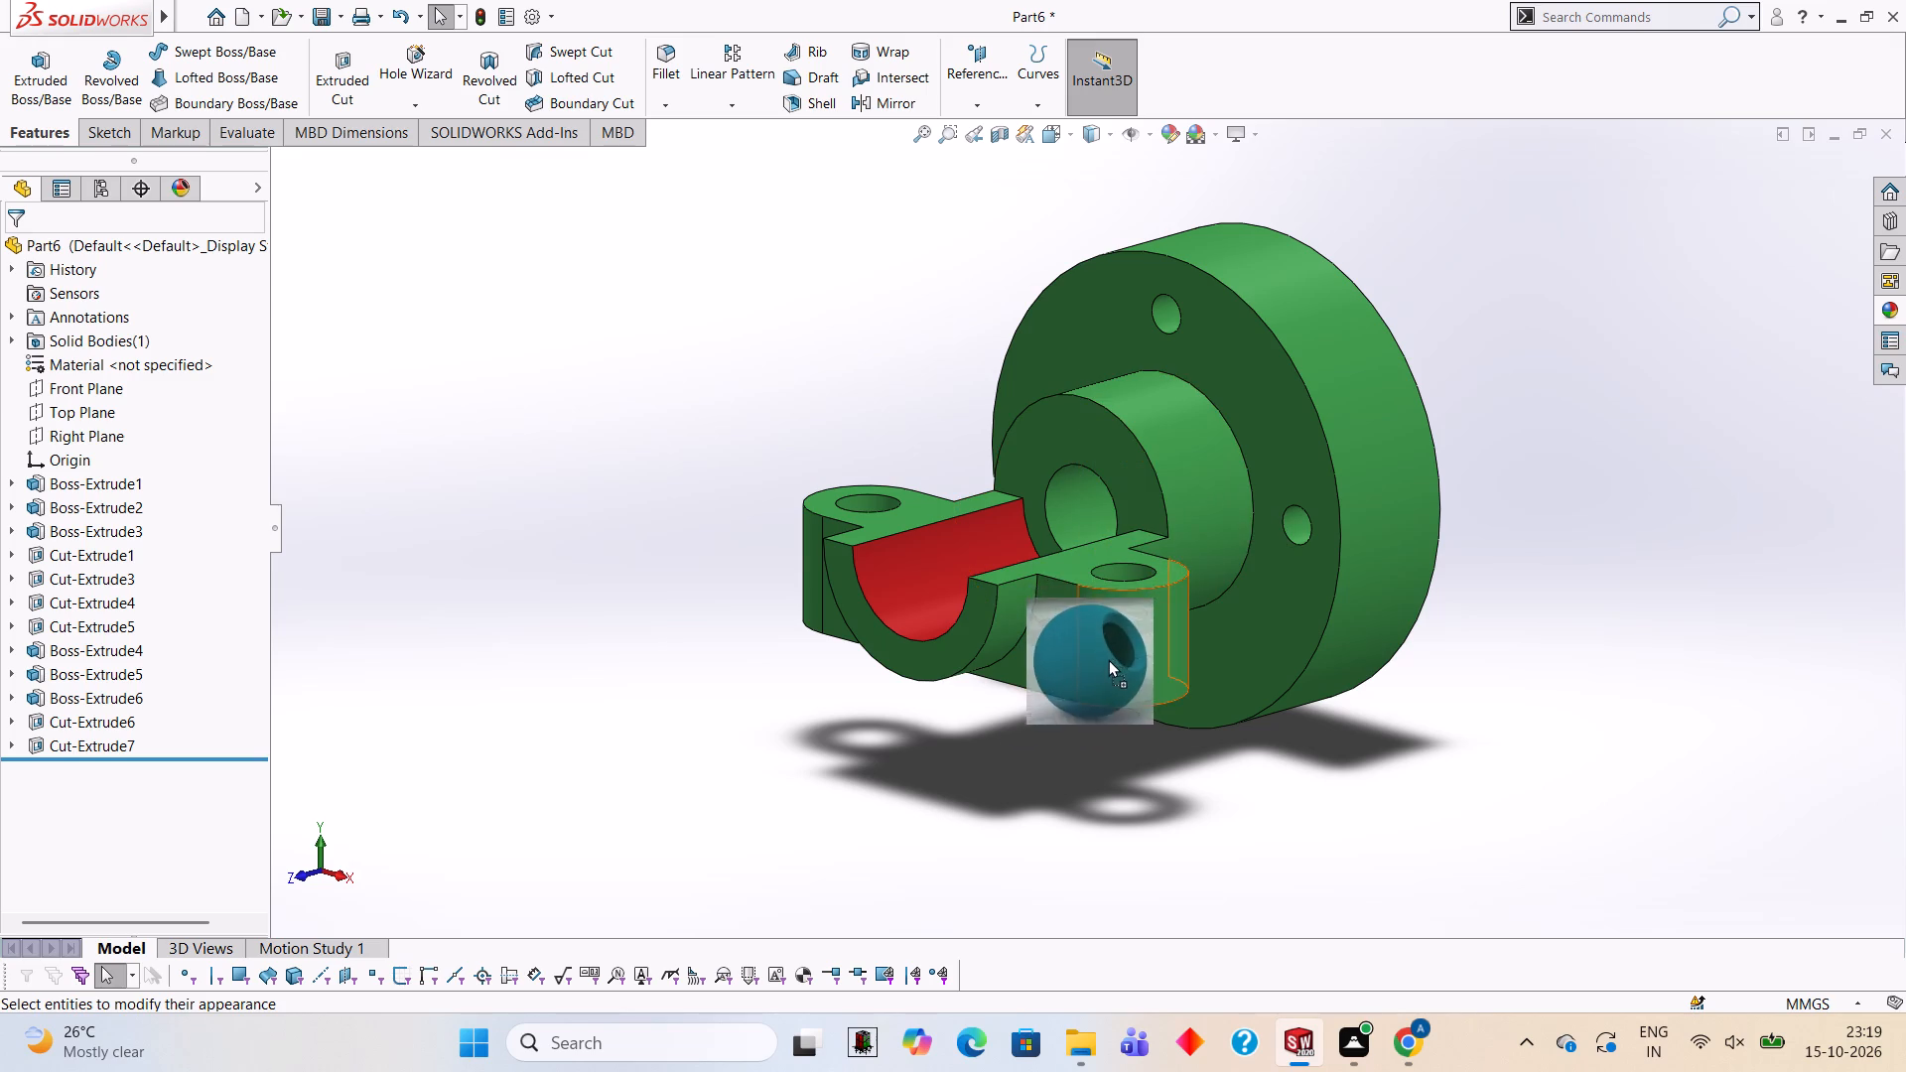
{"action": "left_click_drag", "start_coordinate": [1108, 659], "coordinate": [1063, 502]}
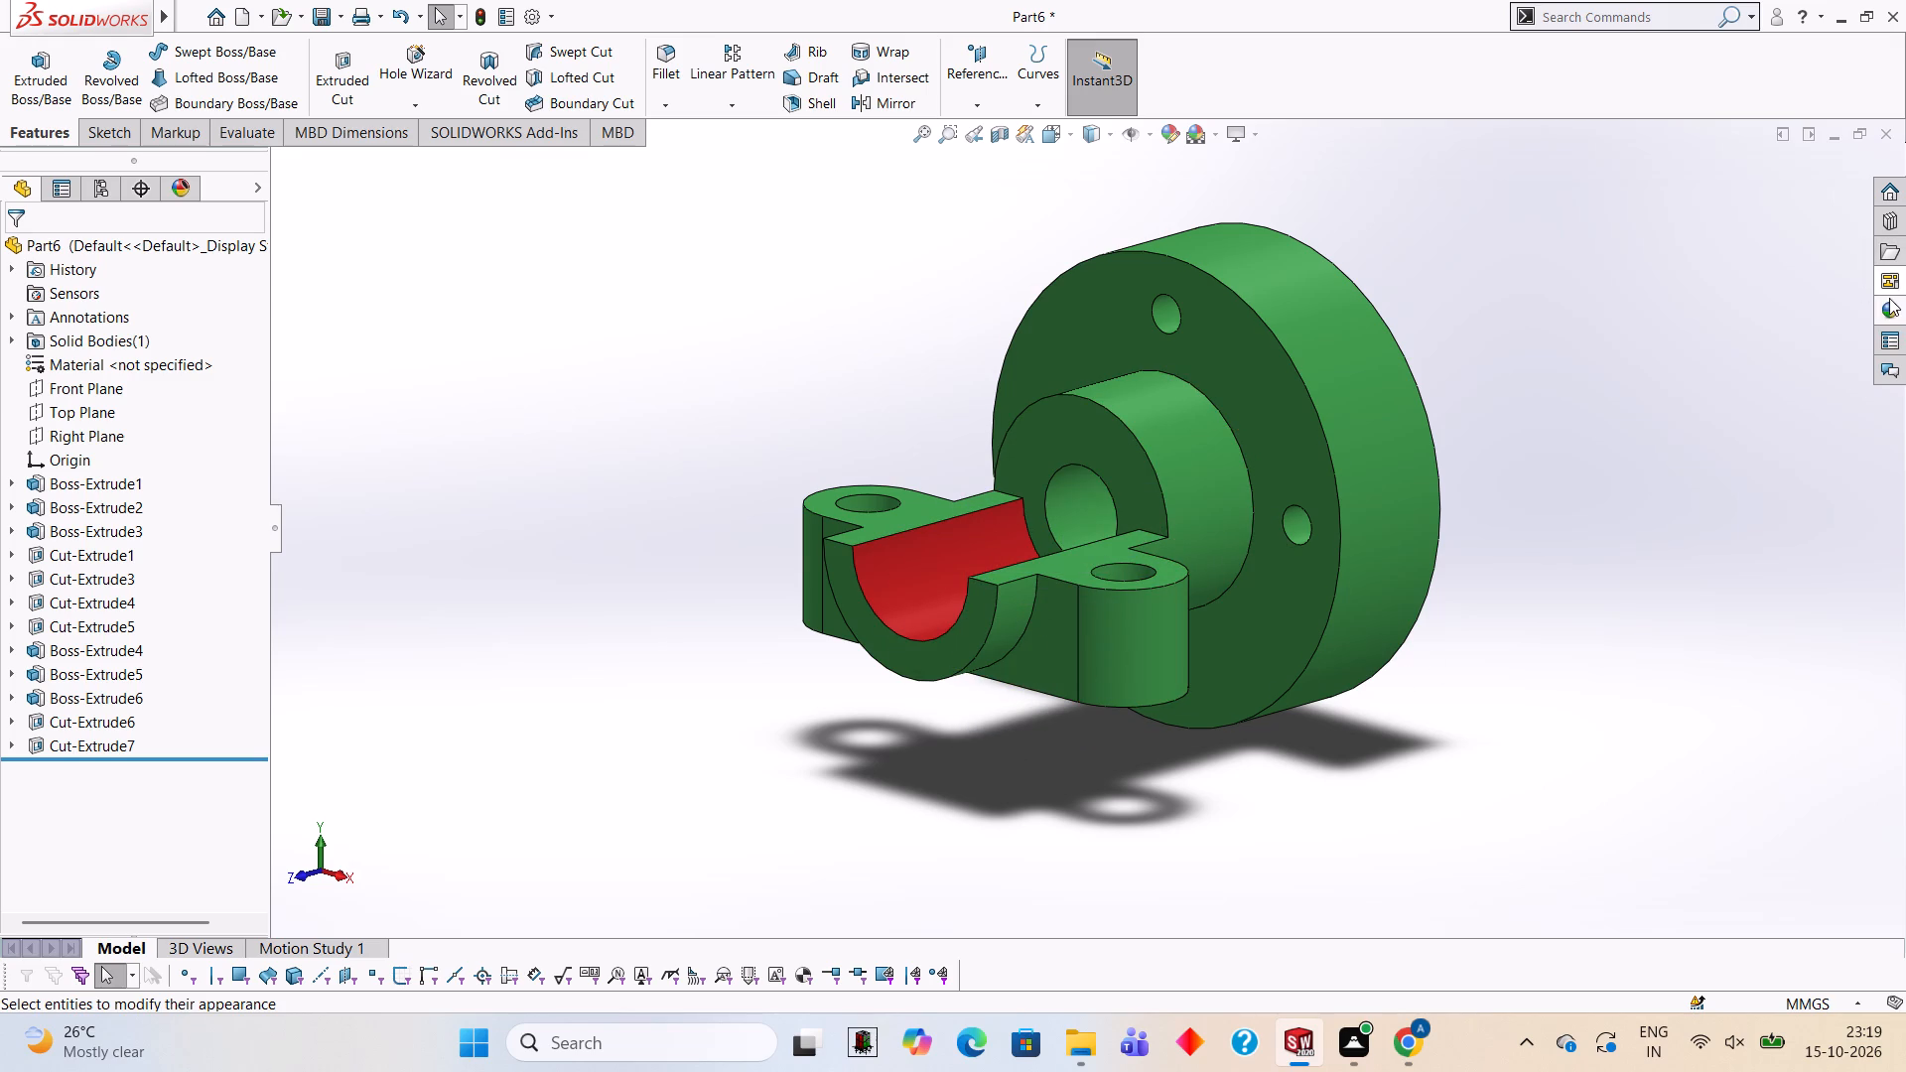
Apply the solid pink appearance to the large disc feature.
{"action": "left_click", "coordinate": [1889, 302]}
{"action": "scroll", "coordinate": [1726, 625], "scroll_direction": "down", "scroll_amount": 2}
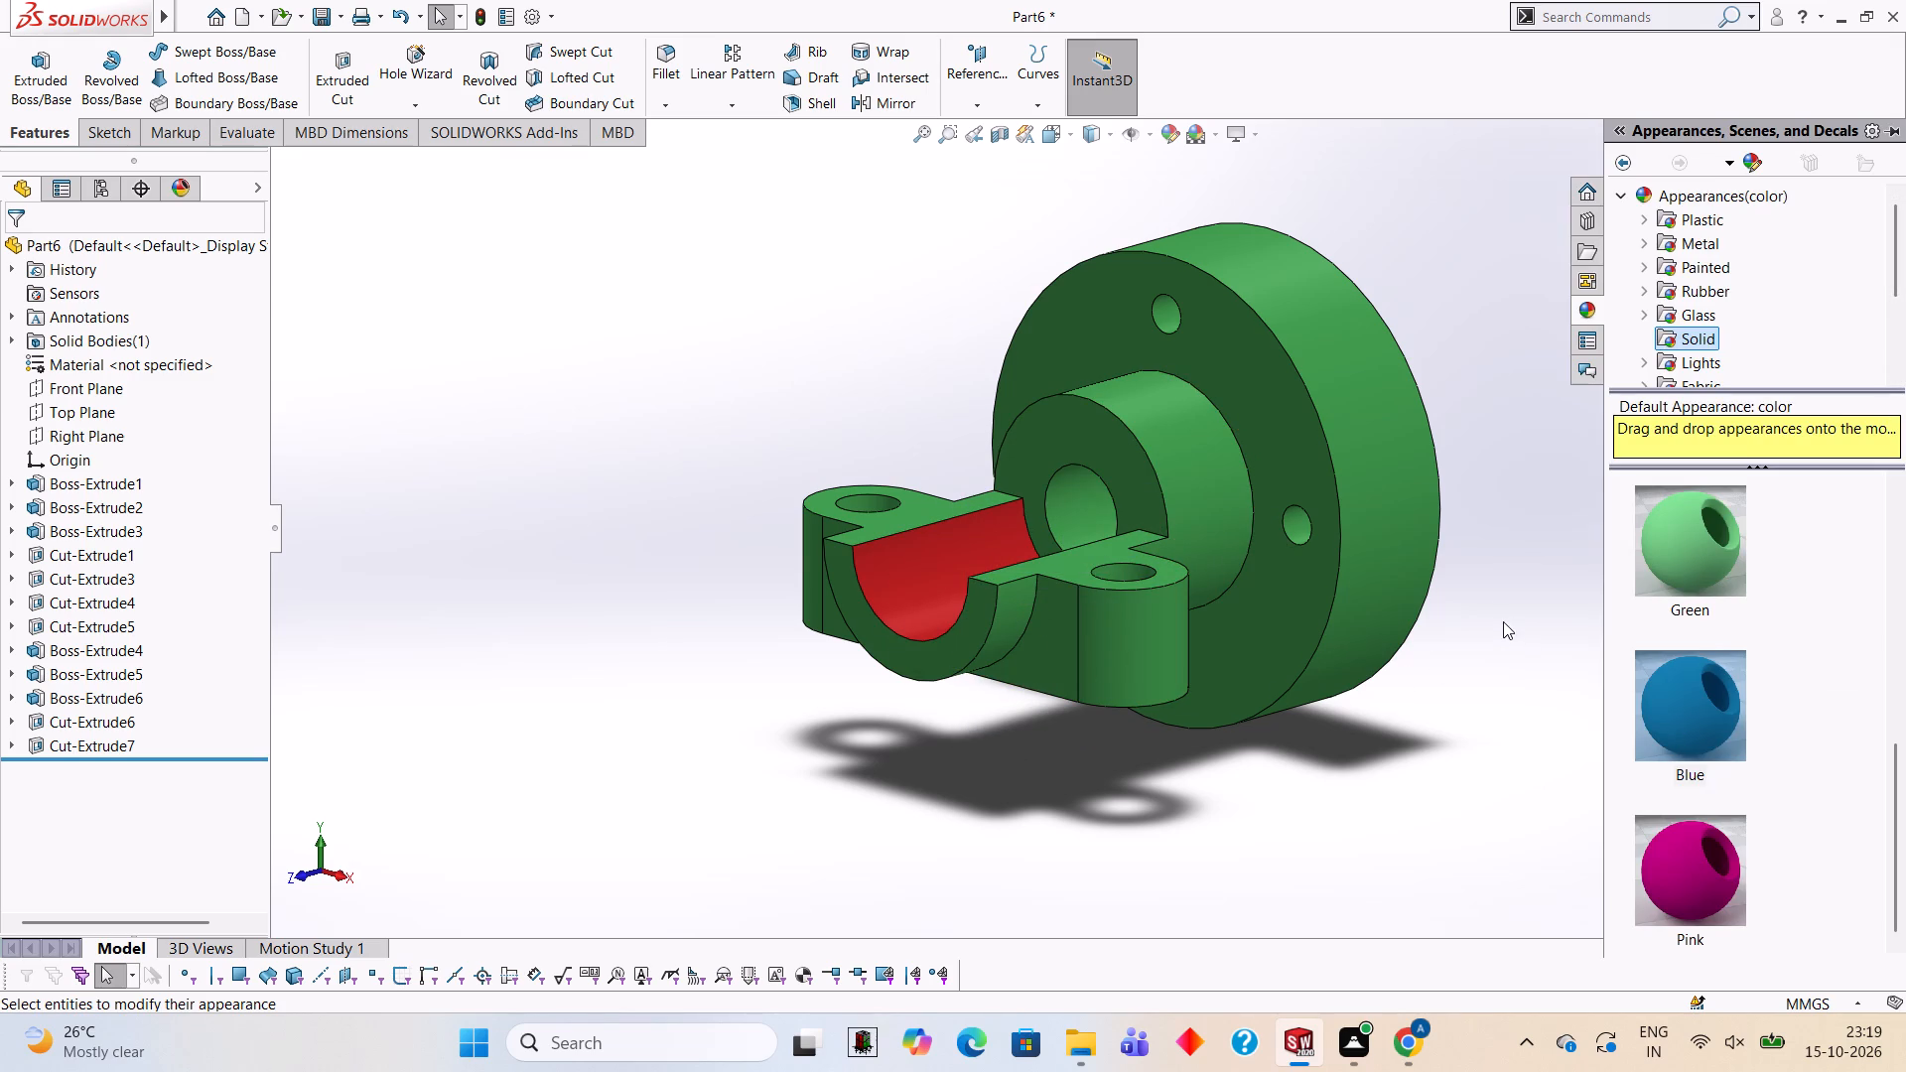
{"action": "left_click_drag", "start_coordinate": [1666, 848], "coordinate": [1277, 379]}
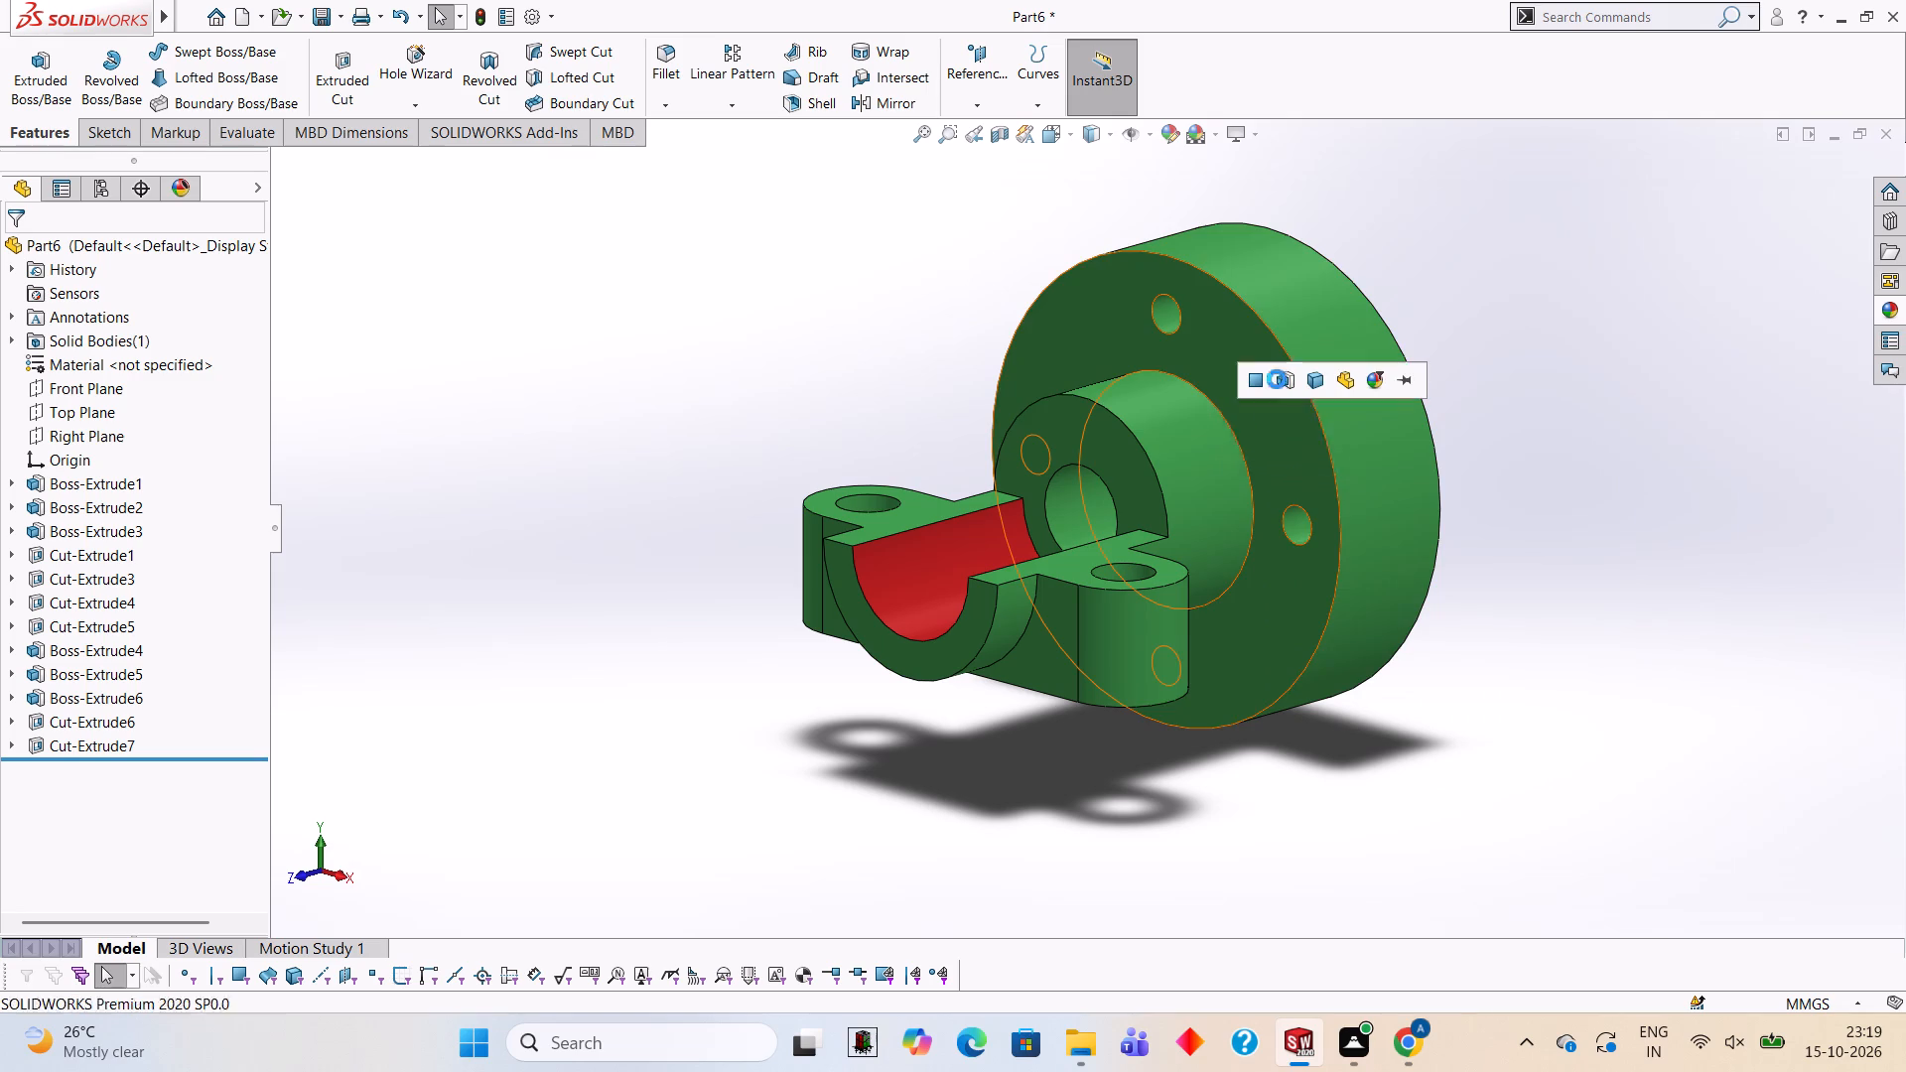
{"action": "left_click", "coordinate": [1277, 379]}
Apply the solid yellow appearance to the recess cut in the back of the disc.
{"action": "middle_click_drag", "start_coordinate": [1468, 439], "coordinate": [1244, 418]}
{"action": "middle_click_drag", "start_coordinate": [1312, 443], "coordinate": [1342, 444]}
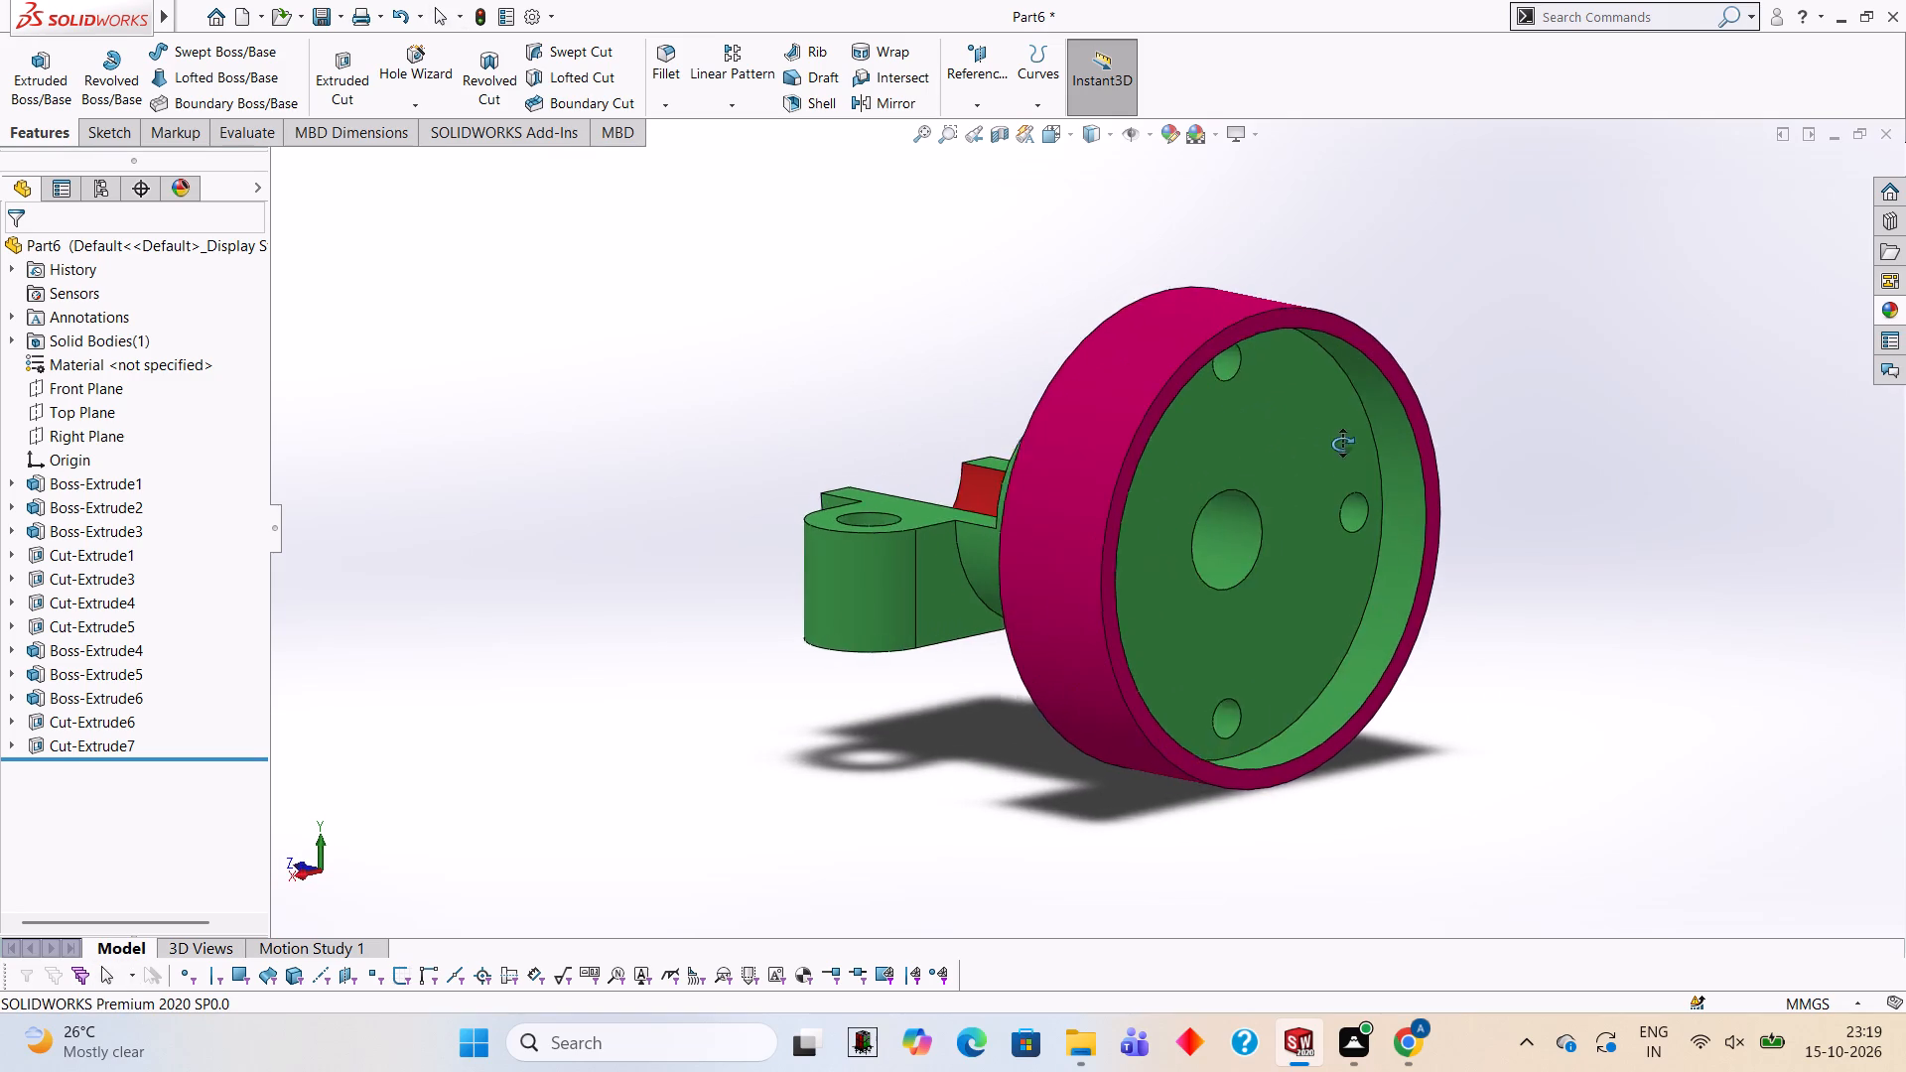
{"action": "middle_click_drag", "start_coordinate": [1342, 444], "coordinate": [1366, 443]}
{"action": "left_click", "coordinate": [1889, 318]}
{"action": "scroll", "coordinate": [1721, 677], "scroll_direction": "down", "scroll_amount": 6}
{"action": "scroll", "coordinate": [1718, 669], "scroll_direction": "up", "scroll_amount": 2}
{"action": "left_click_drag", "start_coordinate": [1706, 846], "coordinate": [1323, 364]}
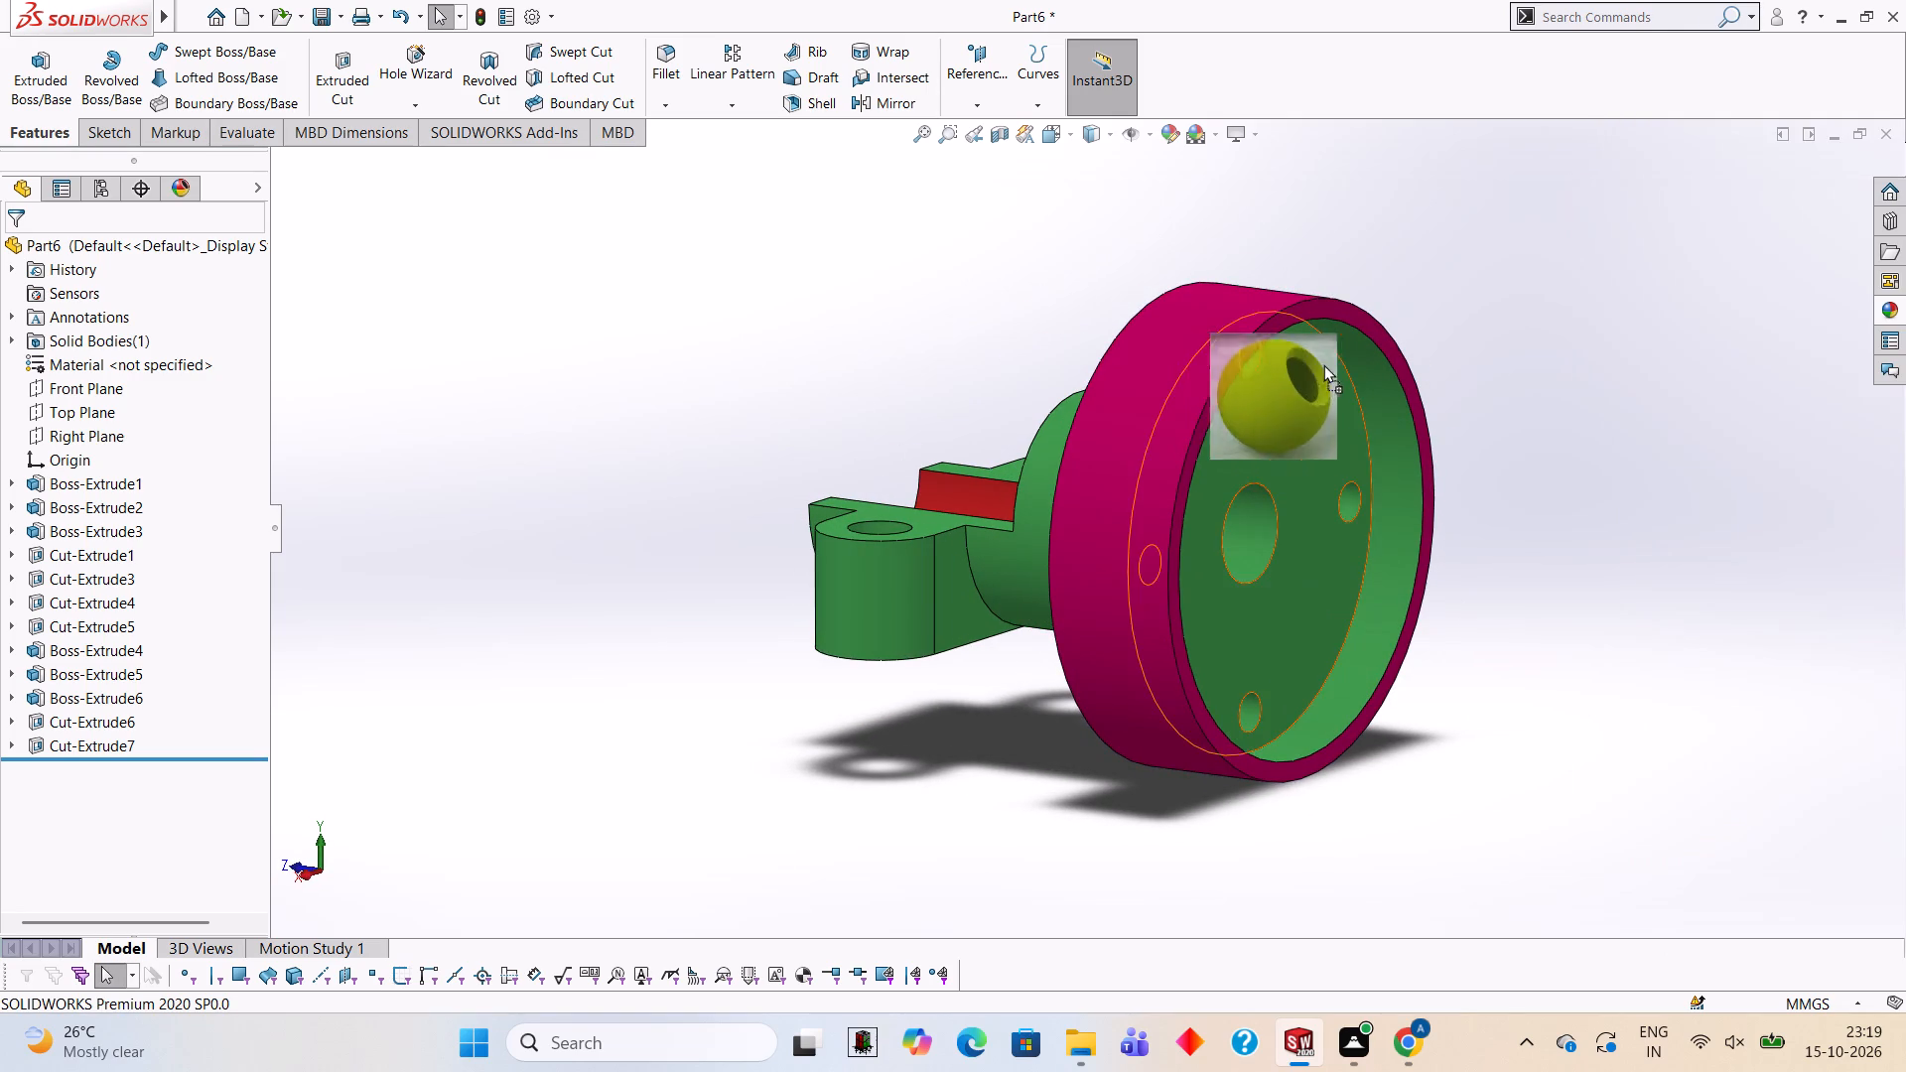
{"action": "left_click_drag", "start_coordinate": [1323, 364], "coordinate": [1357, 403]}
{"action": "left_click", "coordinate": [1357, 403]}
Examine the coloured part from the back, side and front.
{"action": "scroll", "coordinate": [1373, 442], "scroll_direction": "up", "scroll_amount": 3}
{"action": "middle_click_drag", "start_coordinate": [1434, 483], "coordinate": [1473, 481]}
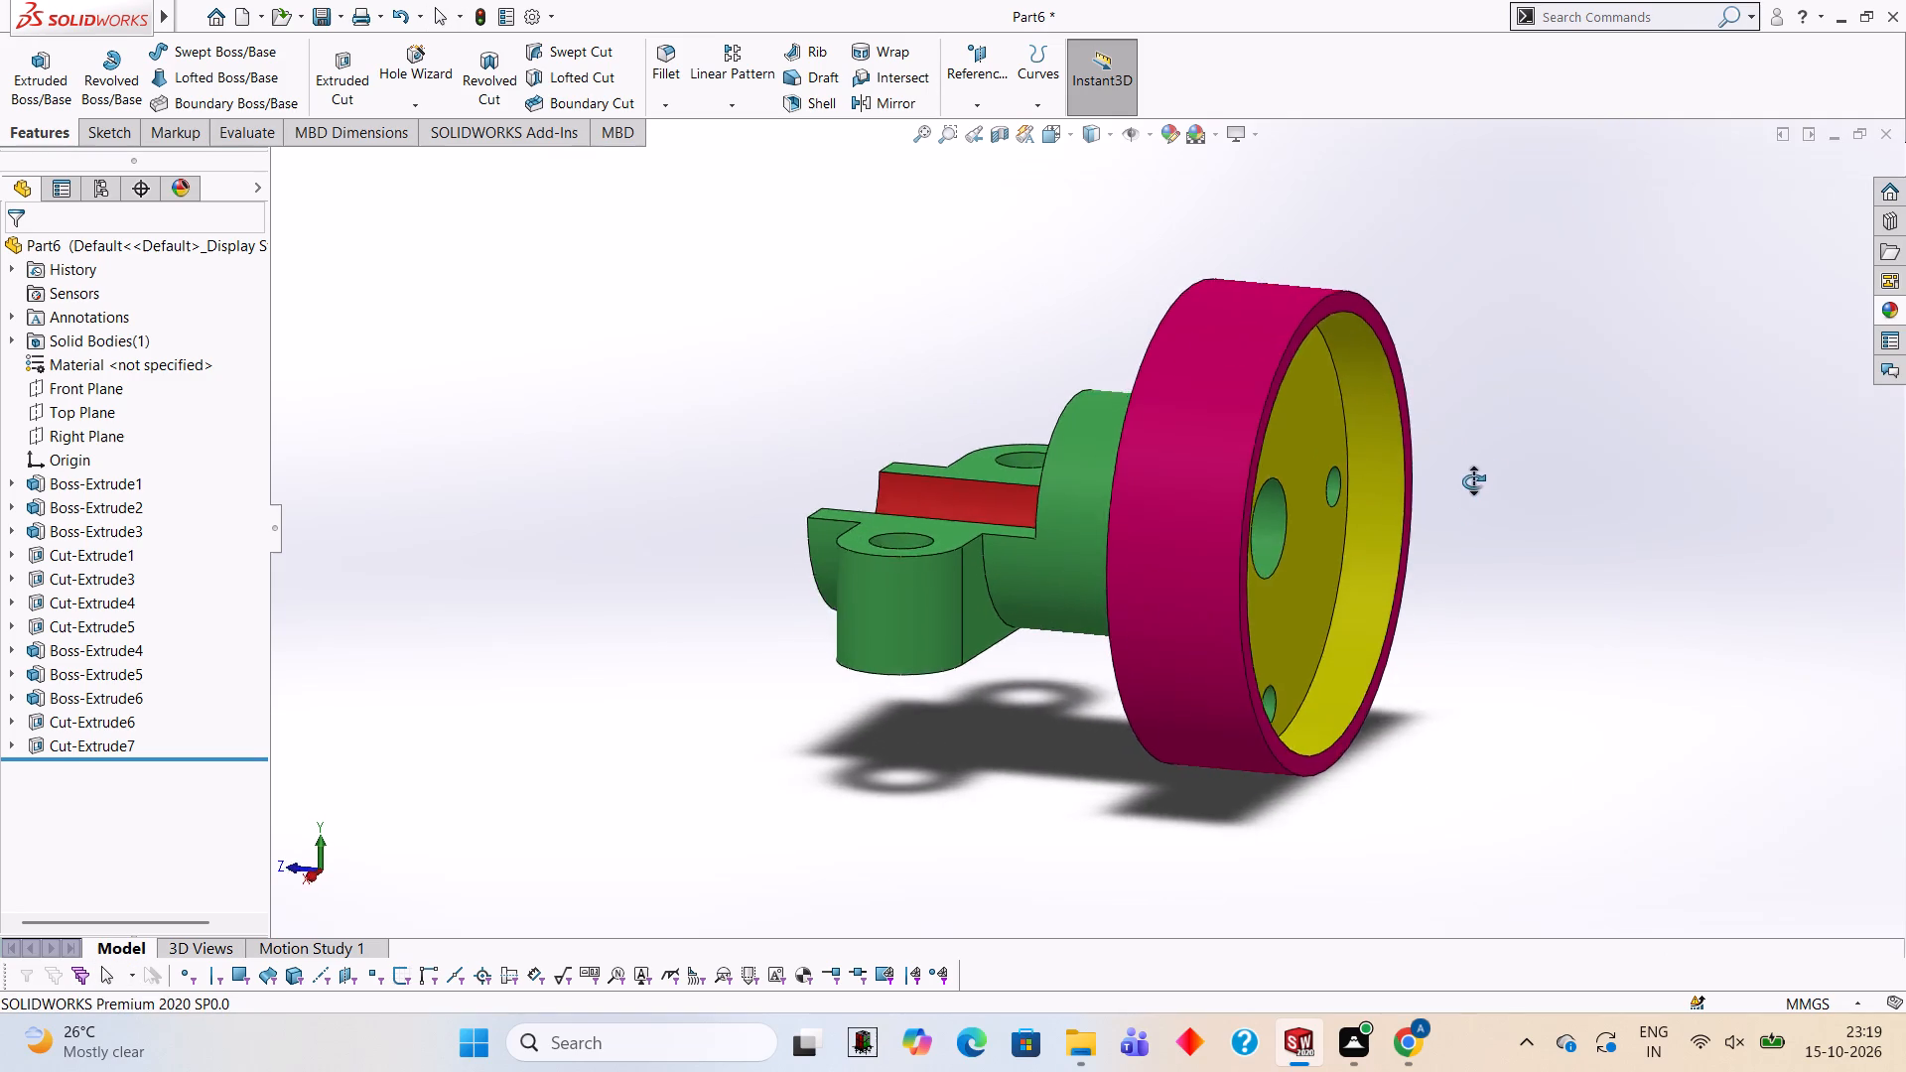
{"action": "middle_click_drag", "start_coordinate": [1473, 481], "coordinate": [1417, 556]}
{"action": "scroll", "coordinate": [1419, 557], "scroll_direction": "up", "scroll_amount": 1}
{"action": "scroll", "coordinate": [1020, 555], "scroll_direction": "up", "scroll_amount": 3}
{"action": "middle_click_drag", "start_coordinate": [1185, 571], "coordinate": [1259, 553]}
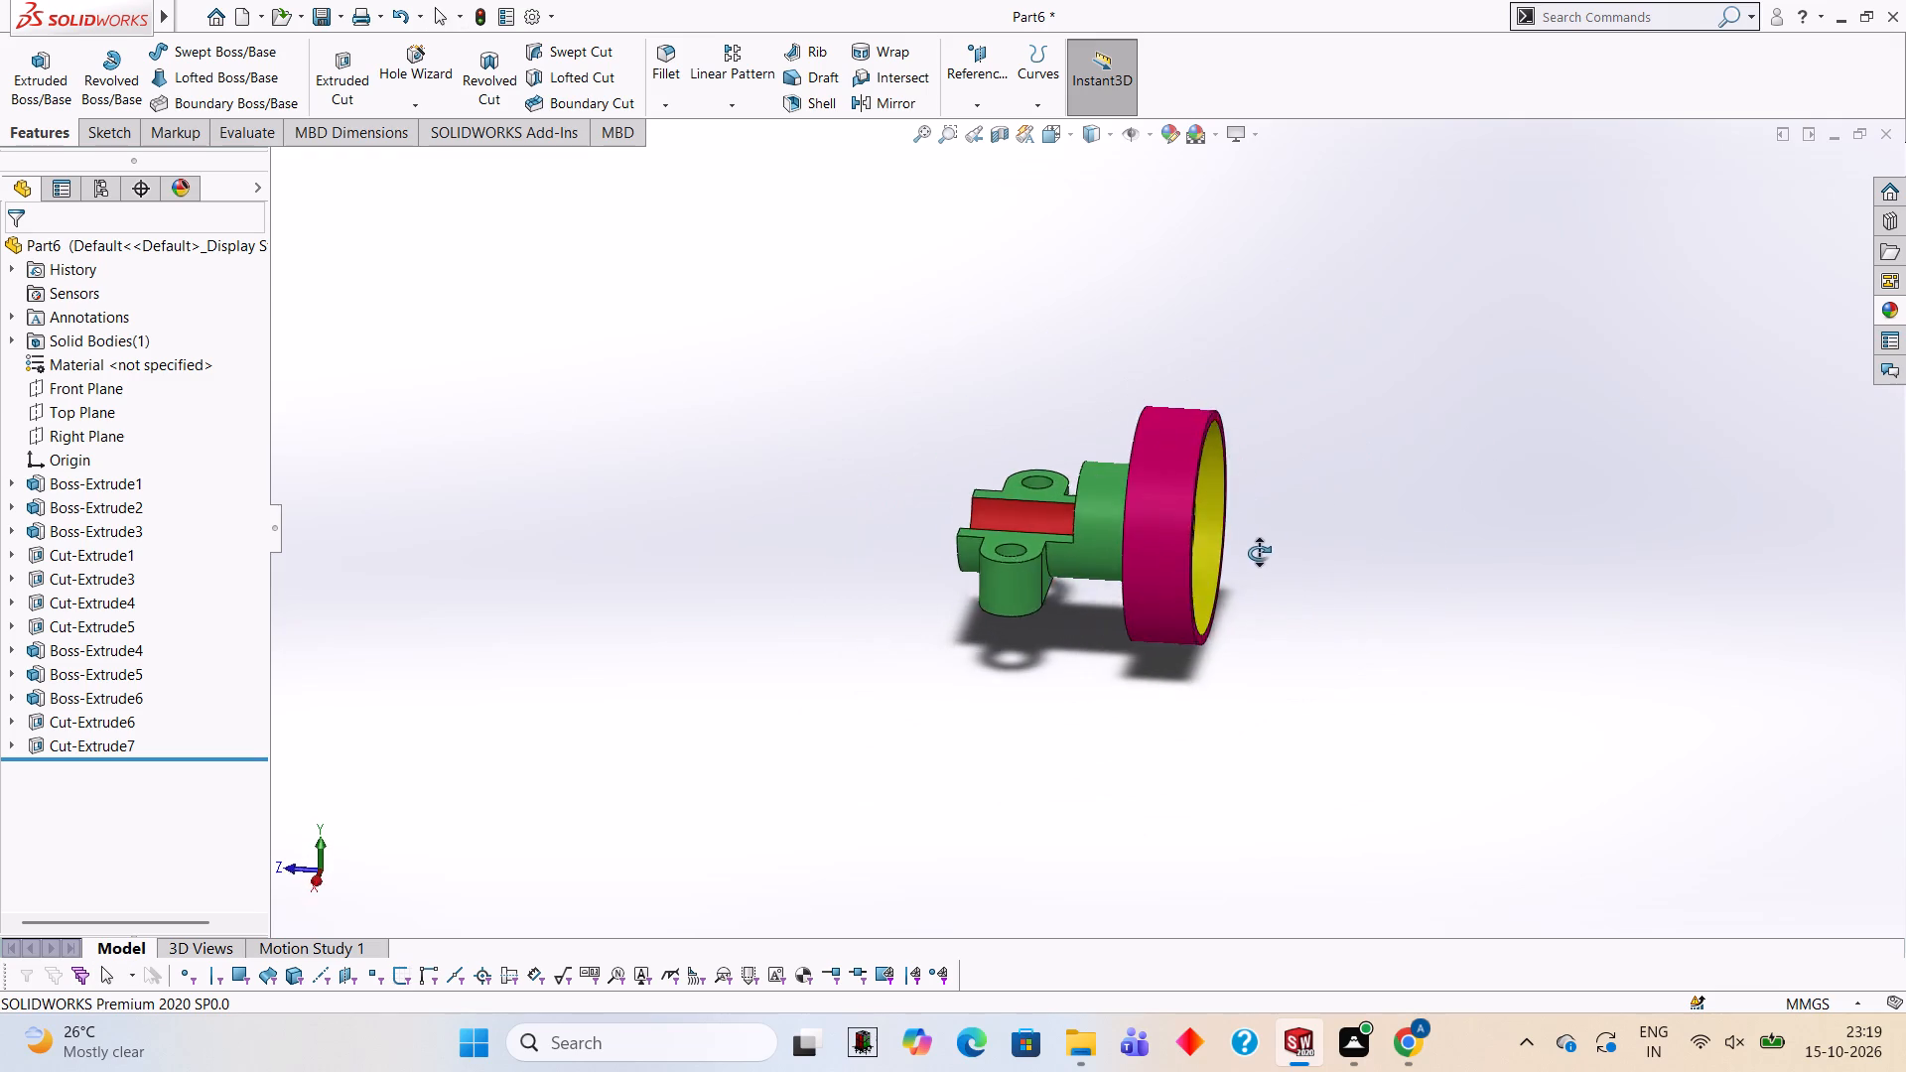
{"action": "middle_click_drag", "start_coordinate": [1259, 553], "coordinate": [1273, 540]}
{"action": "middle_click_drag", "start_coordinate": [1303, 532], "coordinate": [1473, 567]}
Apply the solid orange appearance to the cut feature of the four 10 mm holes in the disc.
{"action": "scroll", "coordinate": [1131, 437], "scroll_direction": "down", "scroll_amount": 4}
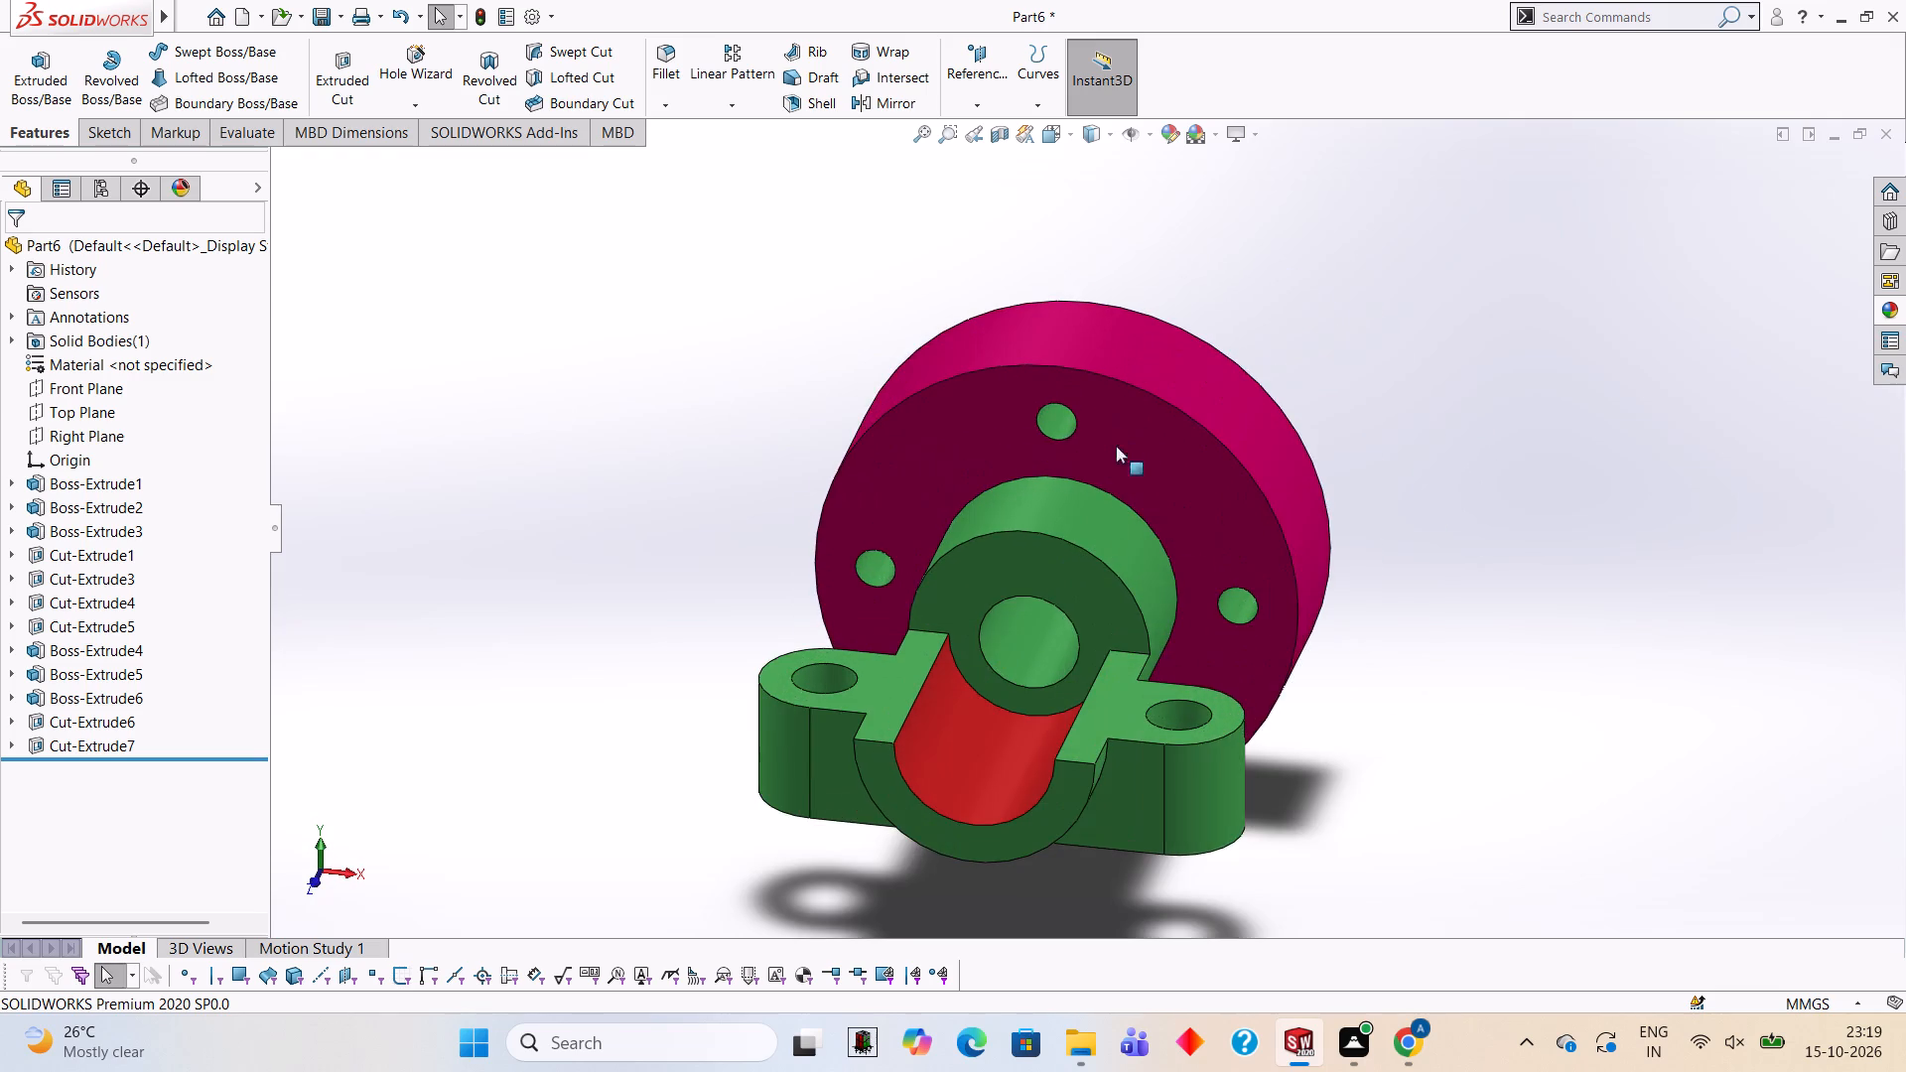
{"action": "middle_click_drag", "start_coordinate": [1213, 557], "coordinate": [1185, 497]}
{"action": "scroll", "coordinate": [1185, 497], "scroll_direction": "down", "scroll_amount": 4}
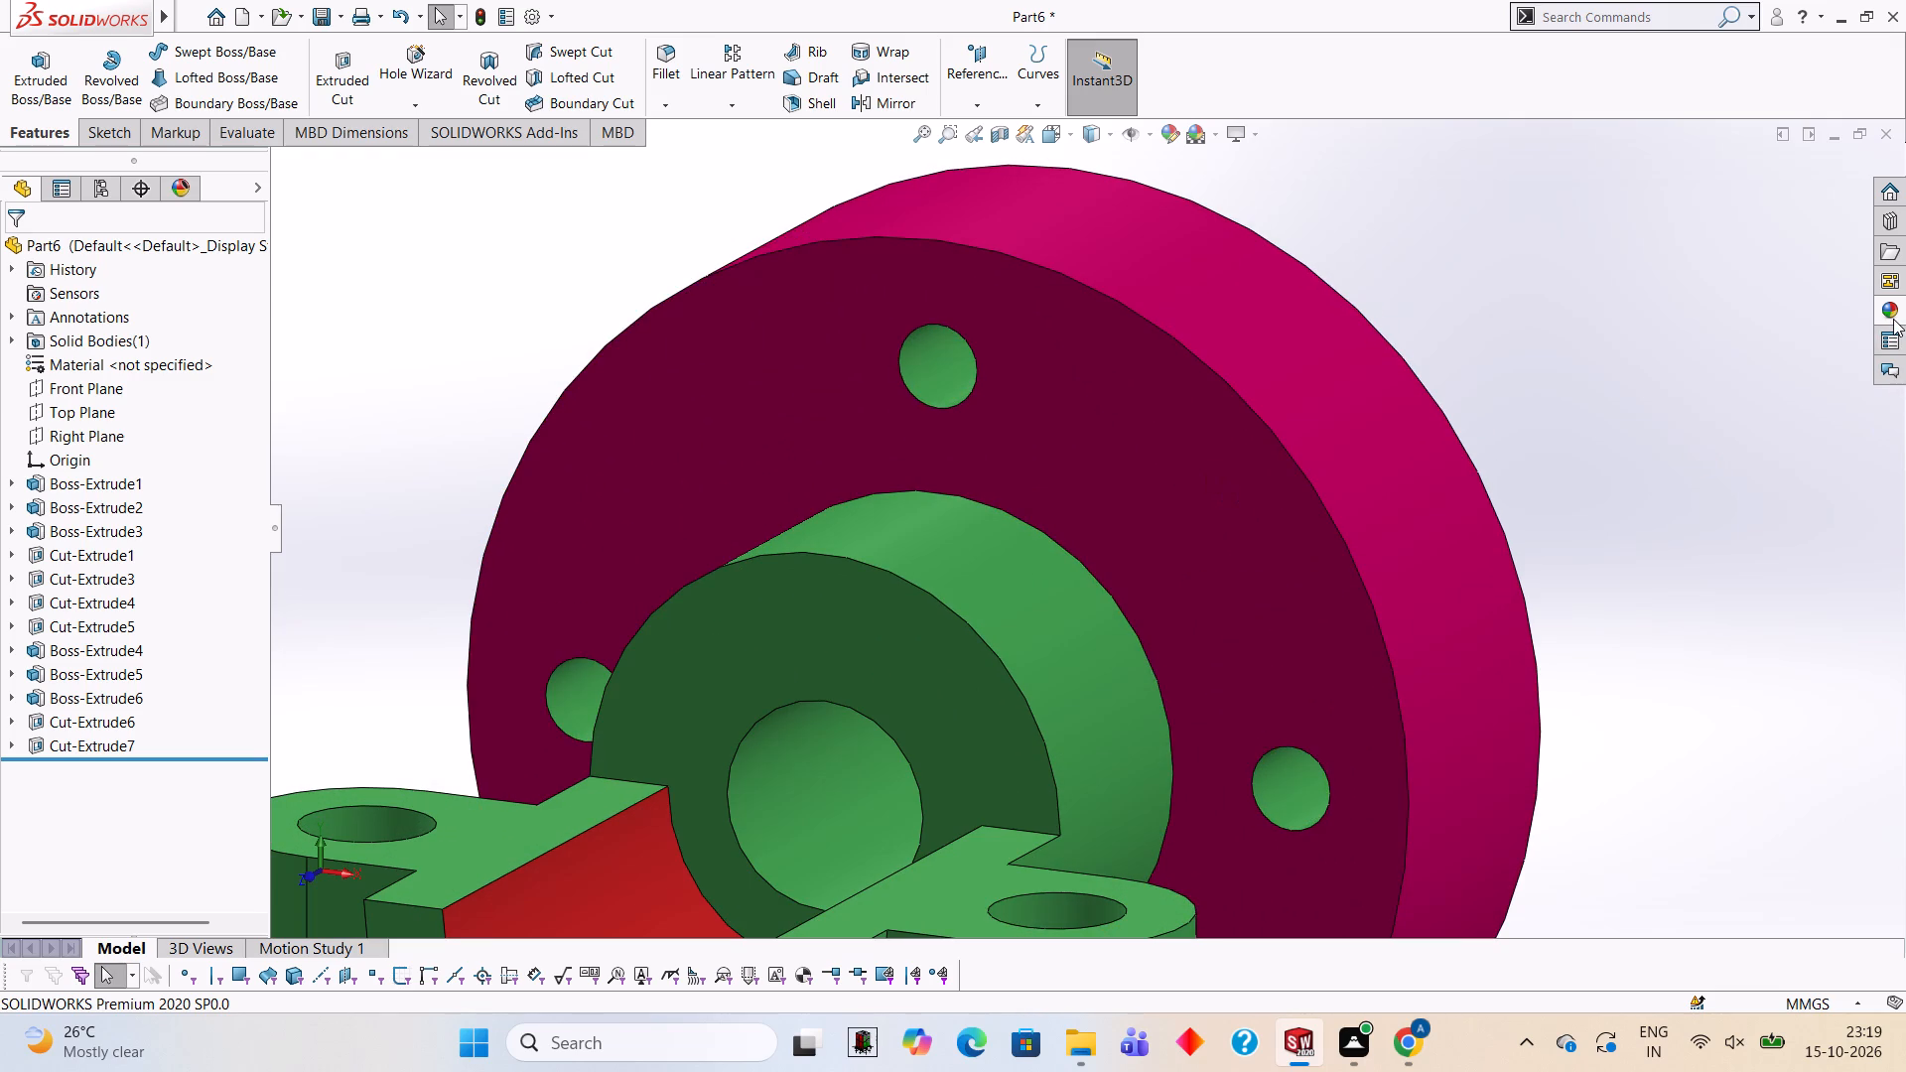
{"action": "left_click", "coordinate": [1893, 319]}
{"action": "scroll", "coordinate": [1693, 741], "scroll_direction": "down", "scroll_amount": 2}
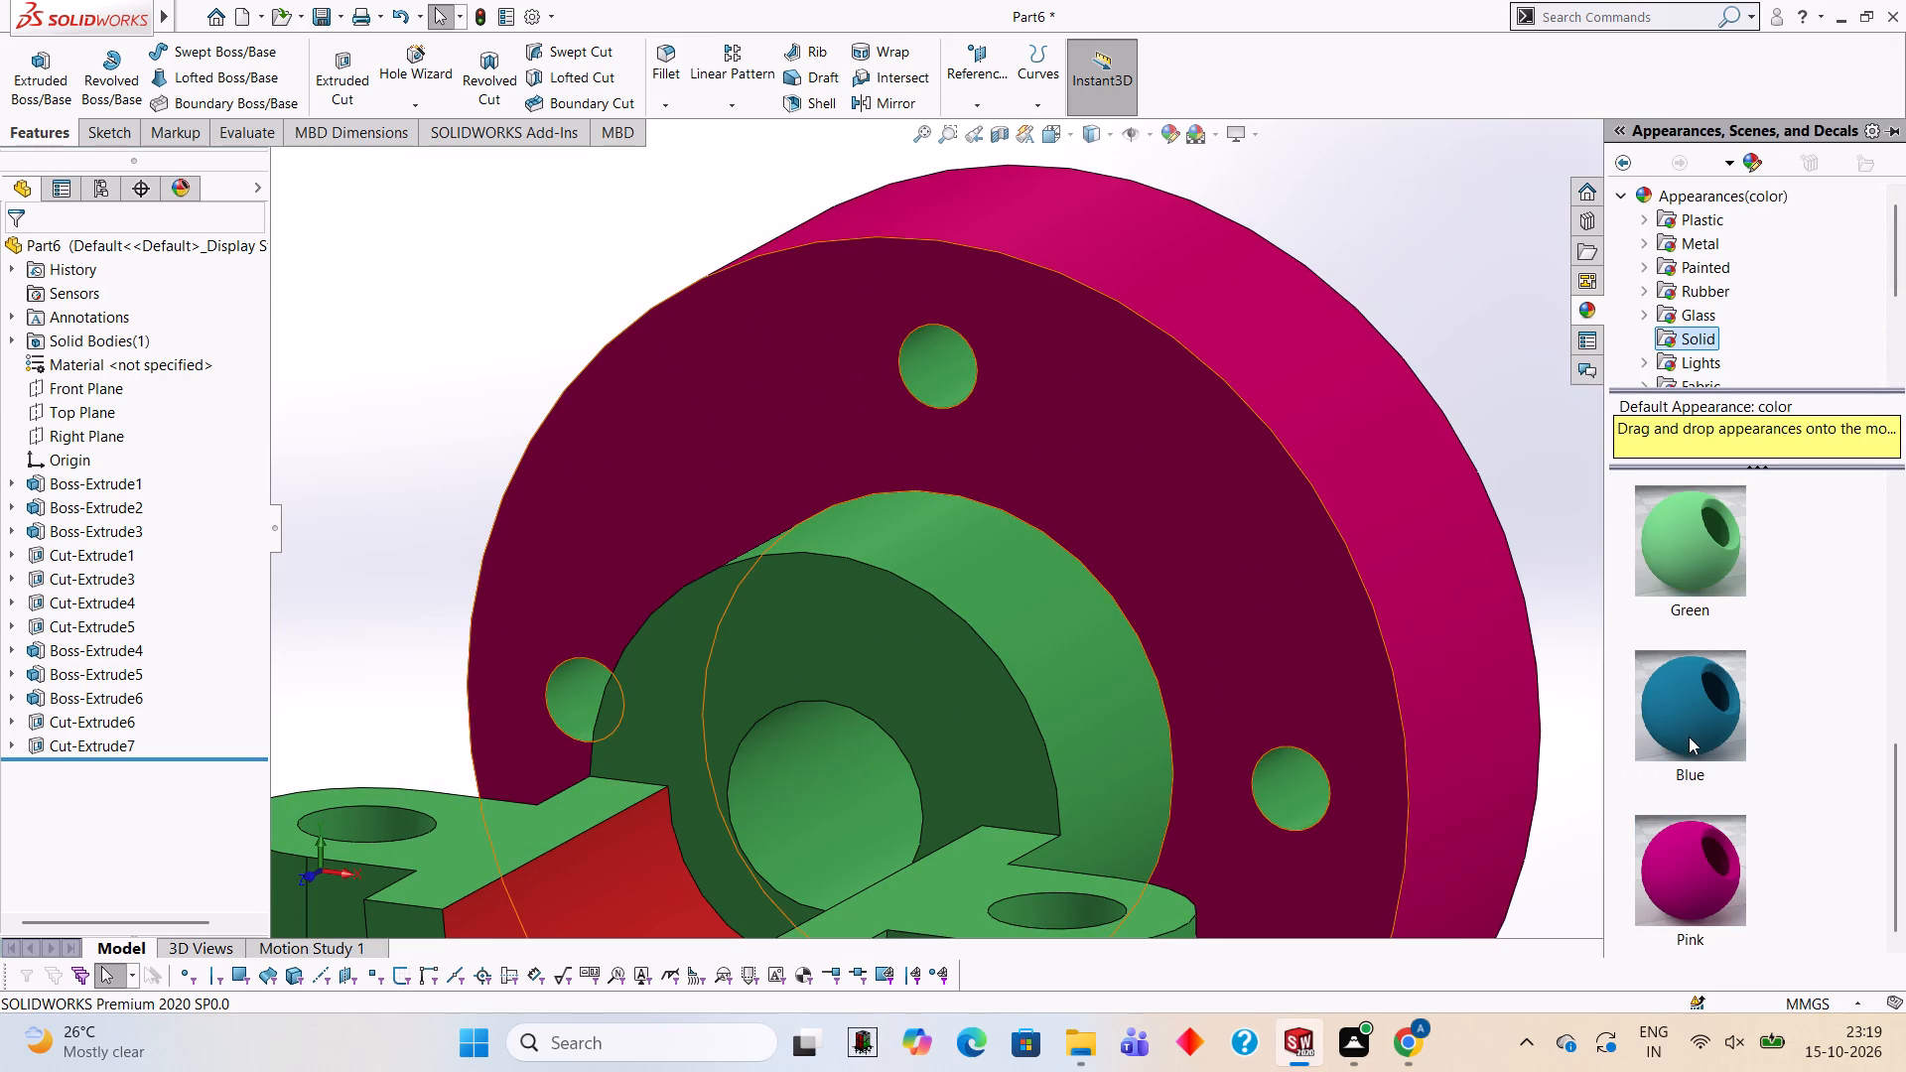
{"action": "scroll", "coordinate": [1700, 751], "scroll_direction": "down", "scroll_amount": 4}
{"action": "scroll", "coordinate": [1693, 732], "scroll_direction": "up", "scroll_amount": 1}
{"action": "scroll", "coordinate": [1690, 716], "scroll_direction": "down", "scroll_amount": 1}
{"action": "scroll", "coordinate": [1690, 716], "scroll_direction": "up", "scroll_amount": 2}
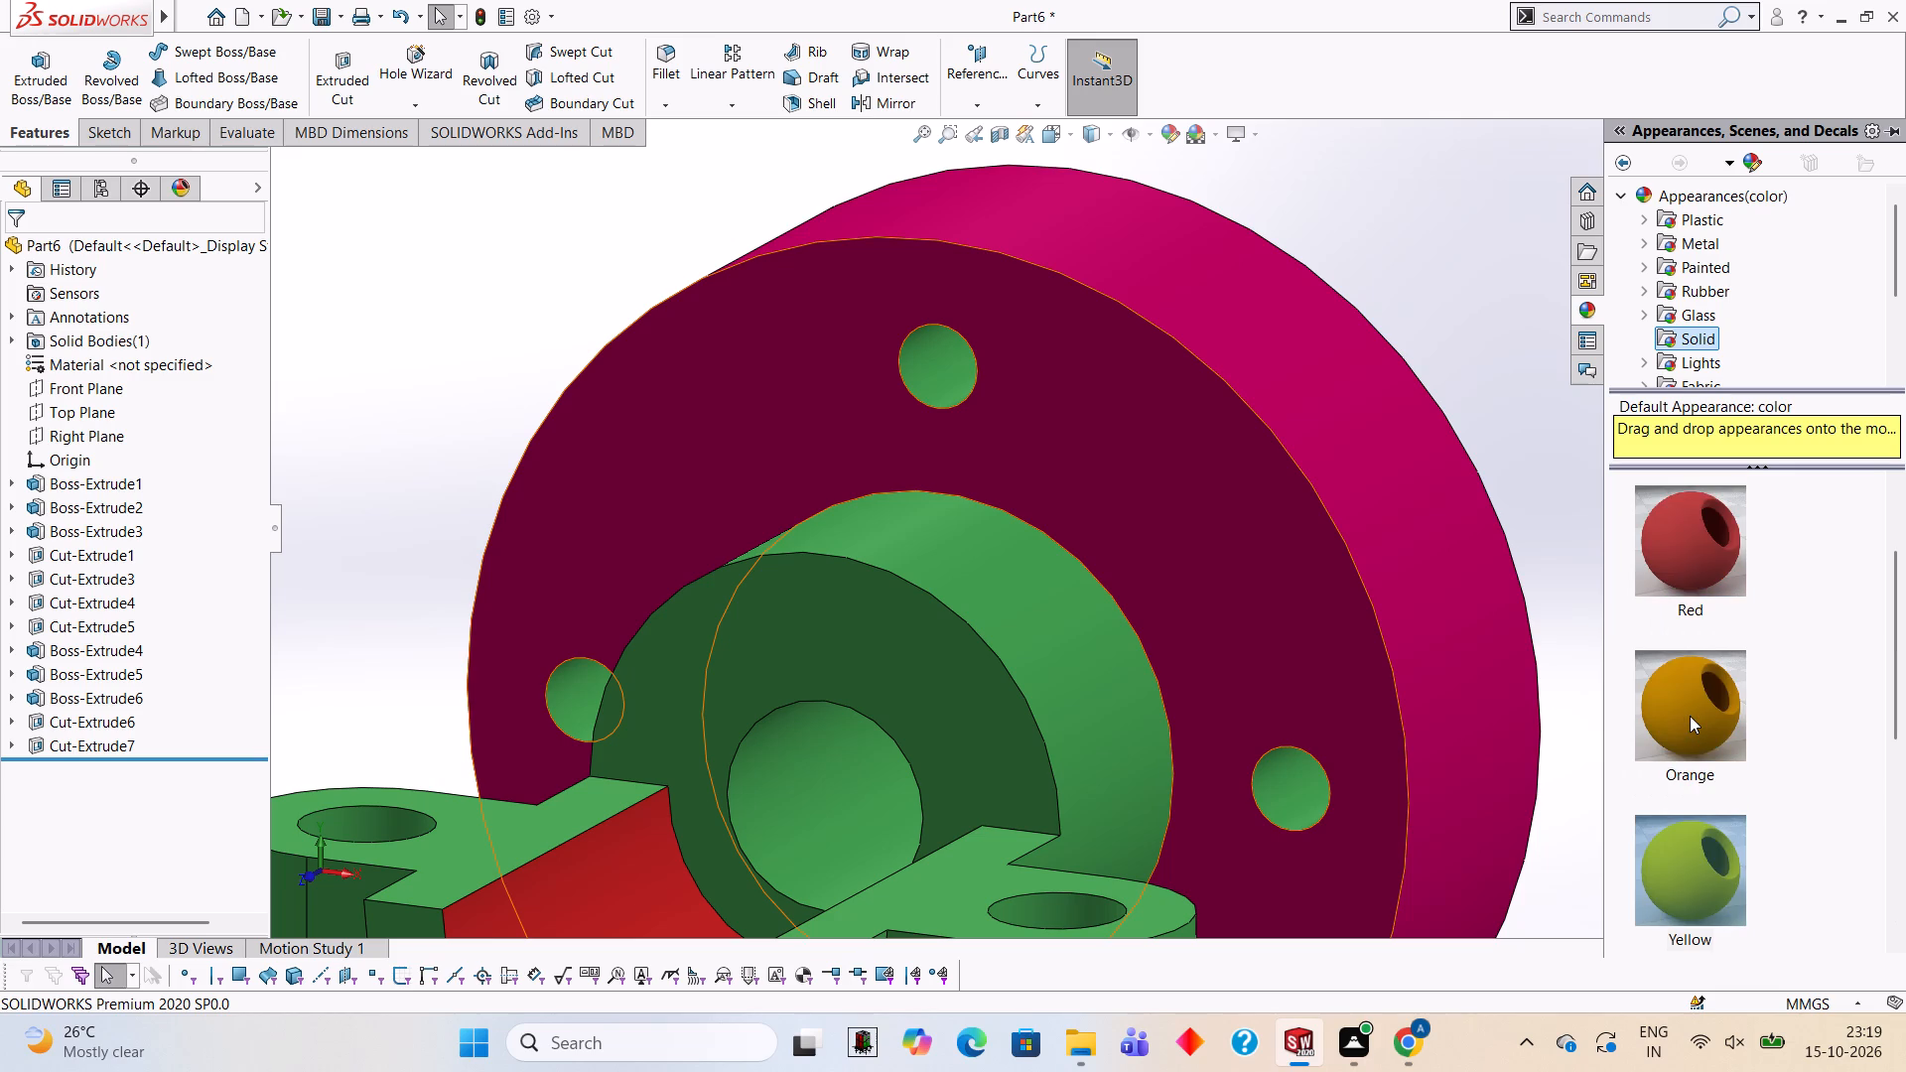
{"action": "scroll", "coordinate": [1688, 721], "scroll_direction": "down", "scroll_amount": 1}
{"action": "scroll", "coordinate": [1696, 554], "scroll_direction": "up", "scroll_amount": 1}
{"action": "left_click_drag", "start_coordinate": [1695, 686], "coordinate": [925, 348]}
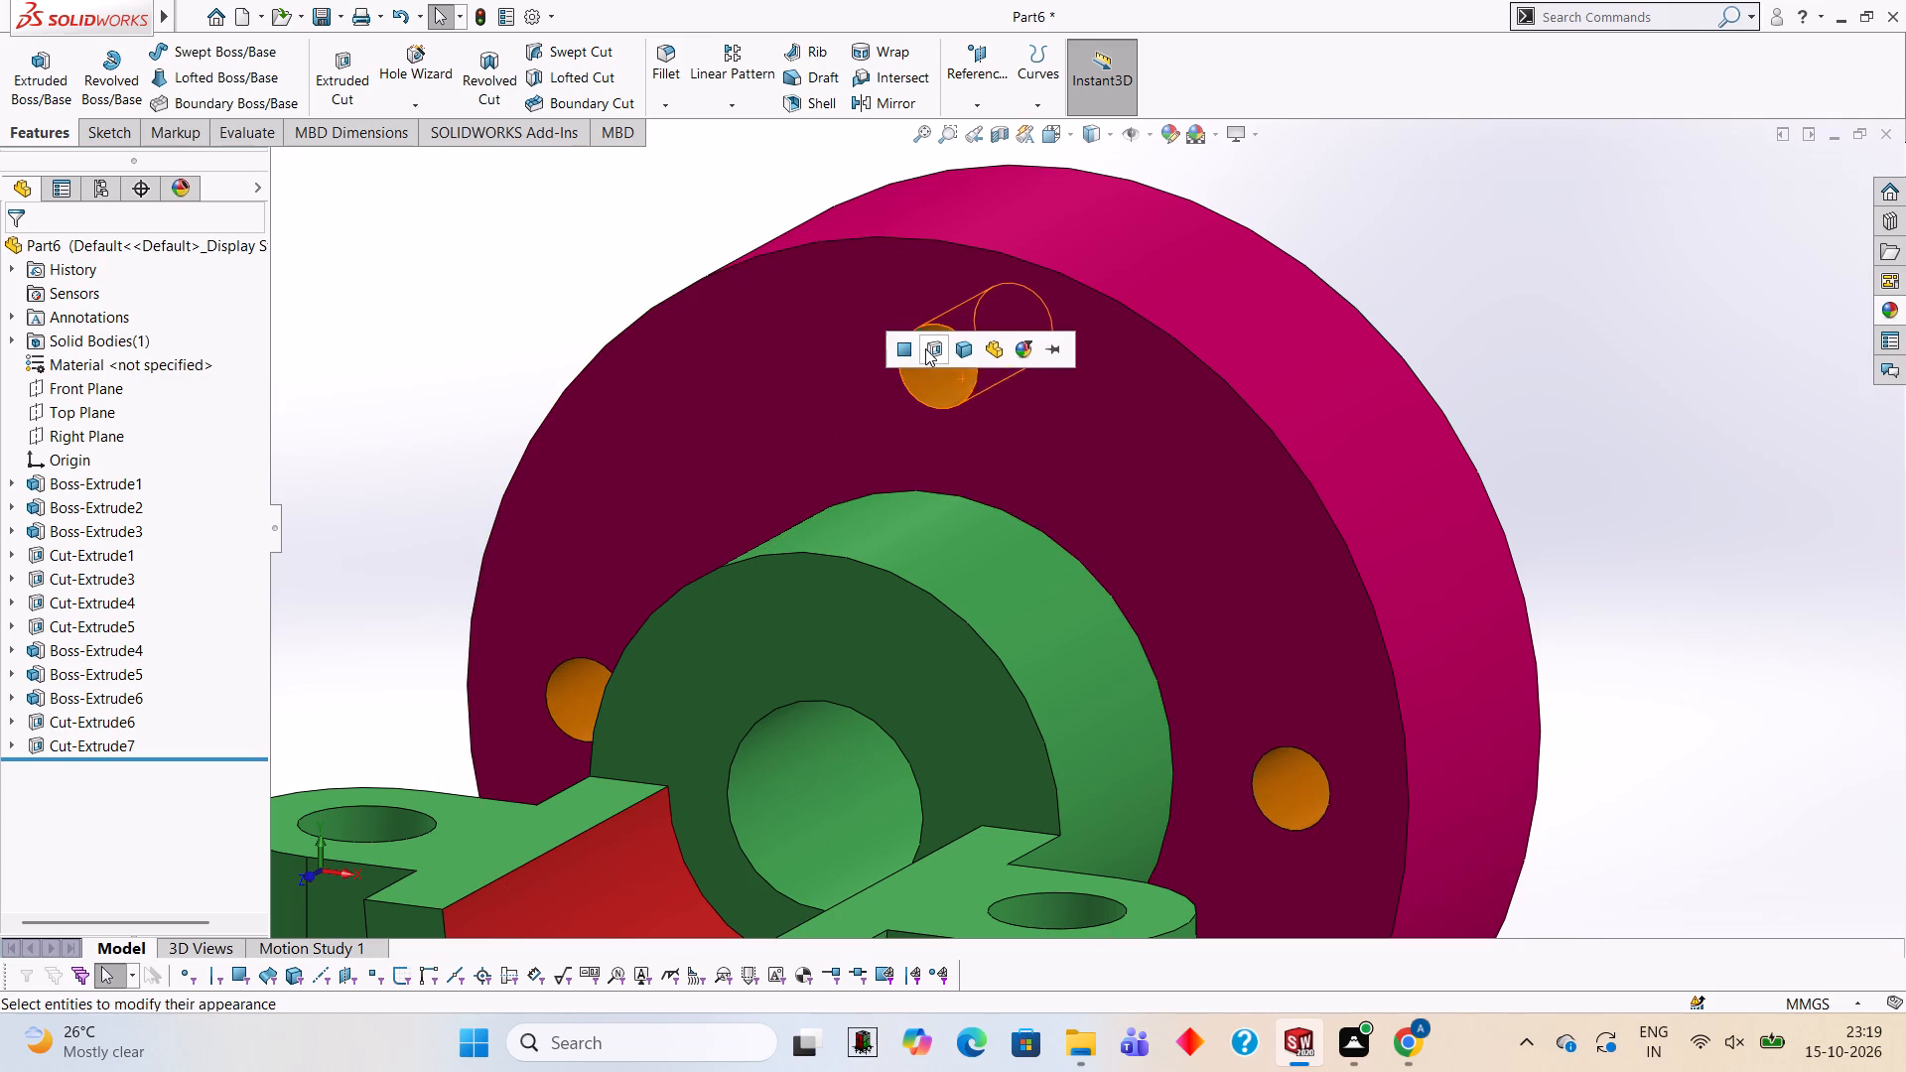
{"action": "left_click", "coordinate": [925, 348]}
Apply the solid orange appearance to the cut feature of the two 16 mm lug holes.
{"action": "scroll", "coordinate": [973, 517], "scroll_direction": "up", "scroll_amount": 4}
{"action": "middle_click_drag", "start_coordinate": [1427, 585], "coordinate": [1178, 535]}
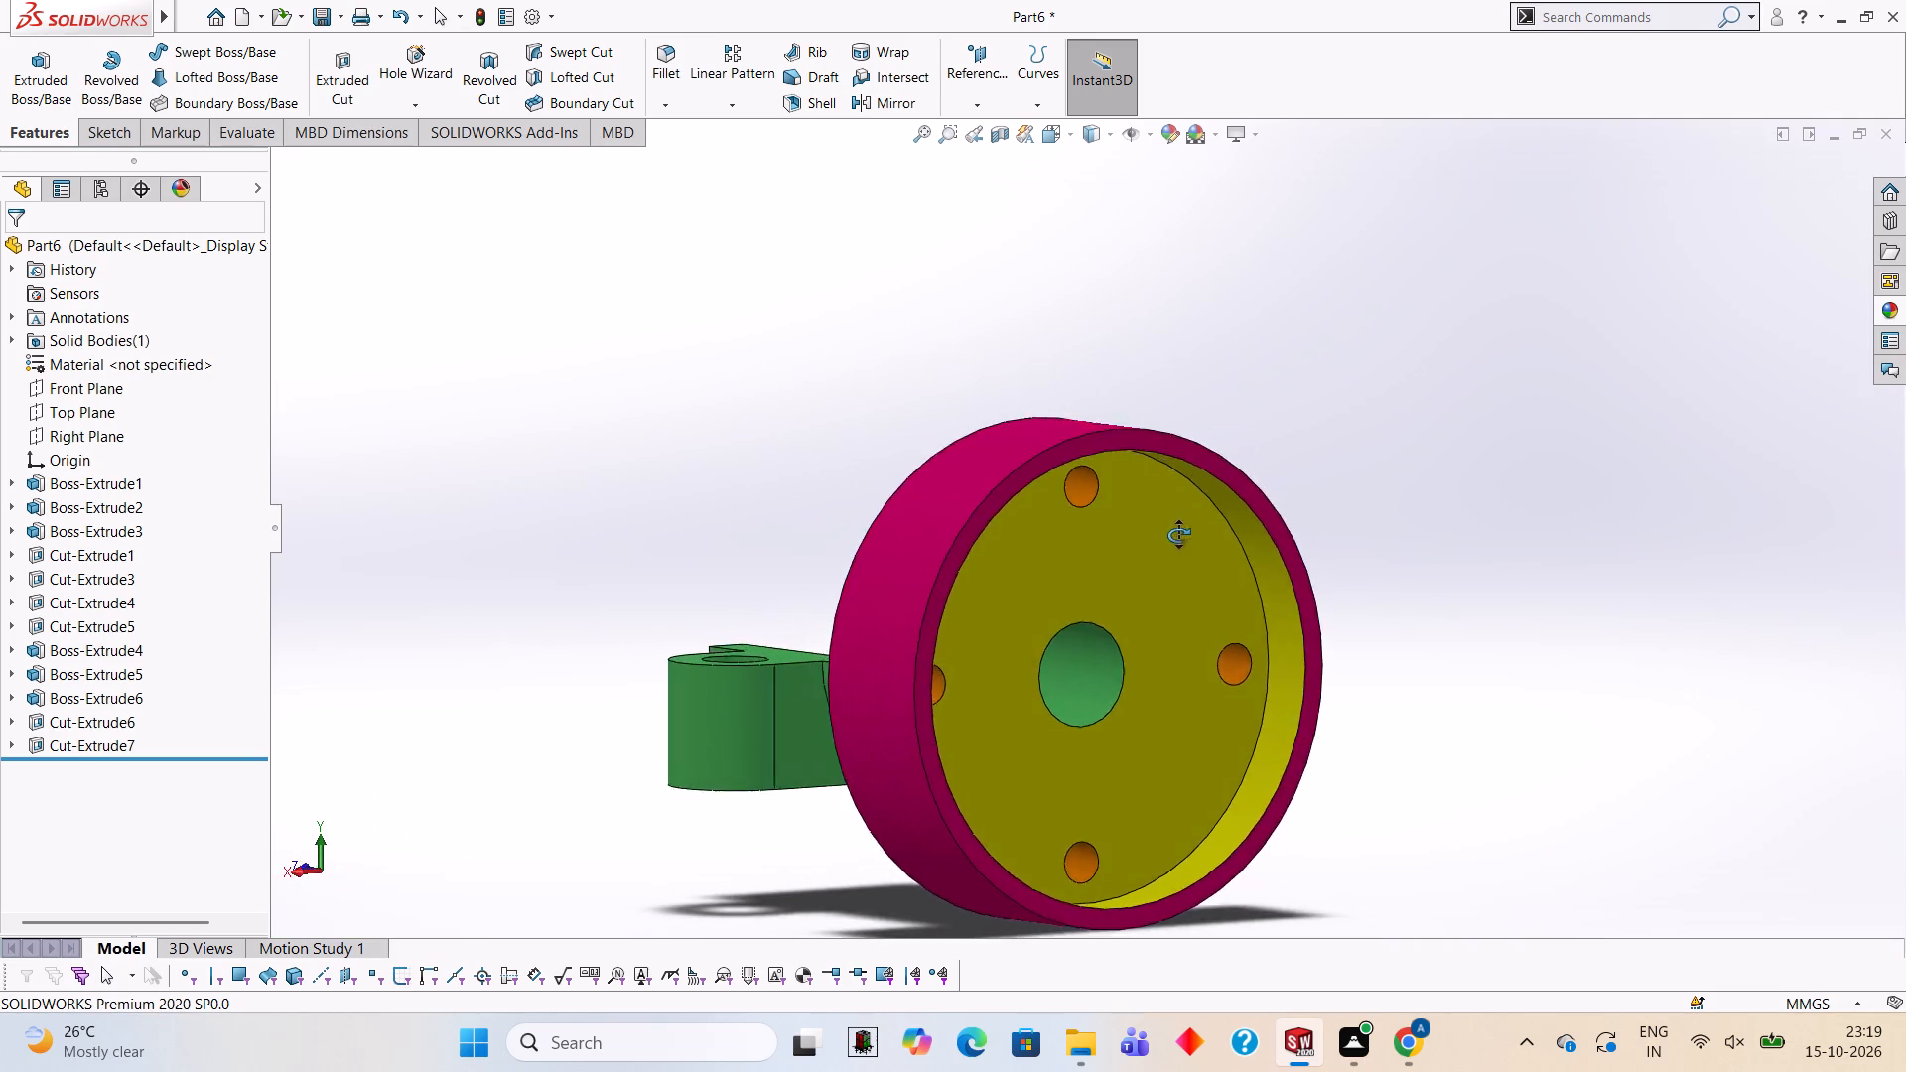
{"action": "middle_click_drag", "start_coordinate": [1178, 535], "coordinate": [1364, 540]}
{"action": "scroll", "coordinate": [1318, 545], "scroll_direction": "up", "scroll_amount": 3}
{"action": "middle_click_drag", "start_coordinate": [1324, 646], "coordinate": [1374, 713]}
{"action": "scroll", "coordinate": [1086, 587], "scroll_direction": "down", "scroll_amount": 3}
{"action": "middle_click_drag", "start_coordinate": [1096, 653], "coordinate": [1081, 780]}
{"action": "scroll", "coordinate": [1081, 780], "scroll_direction": "down", "scroll_amount": 2}
{"action": "left_click", "coordinate": [1890, 324]}
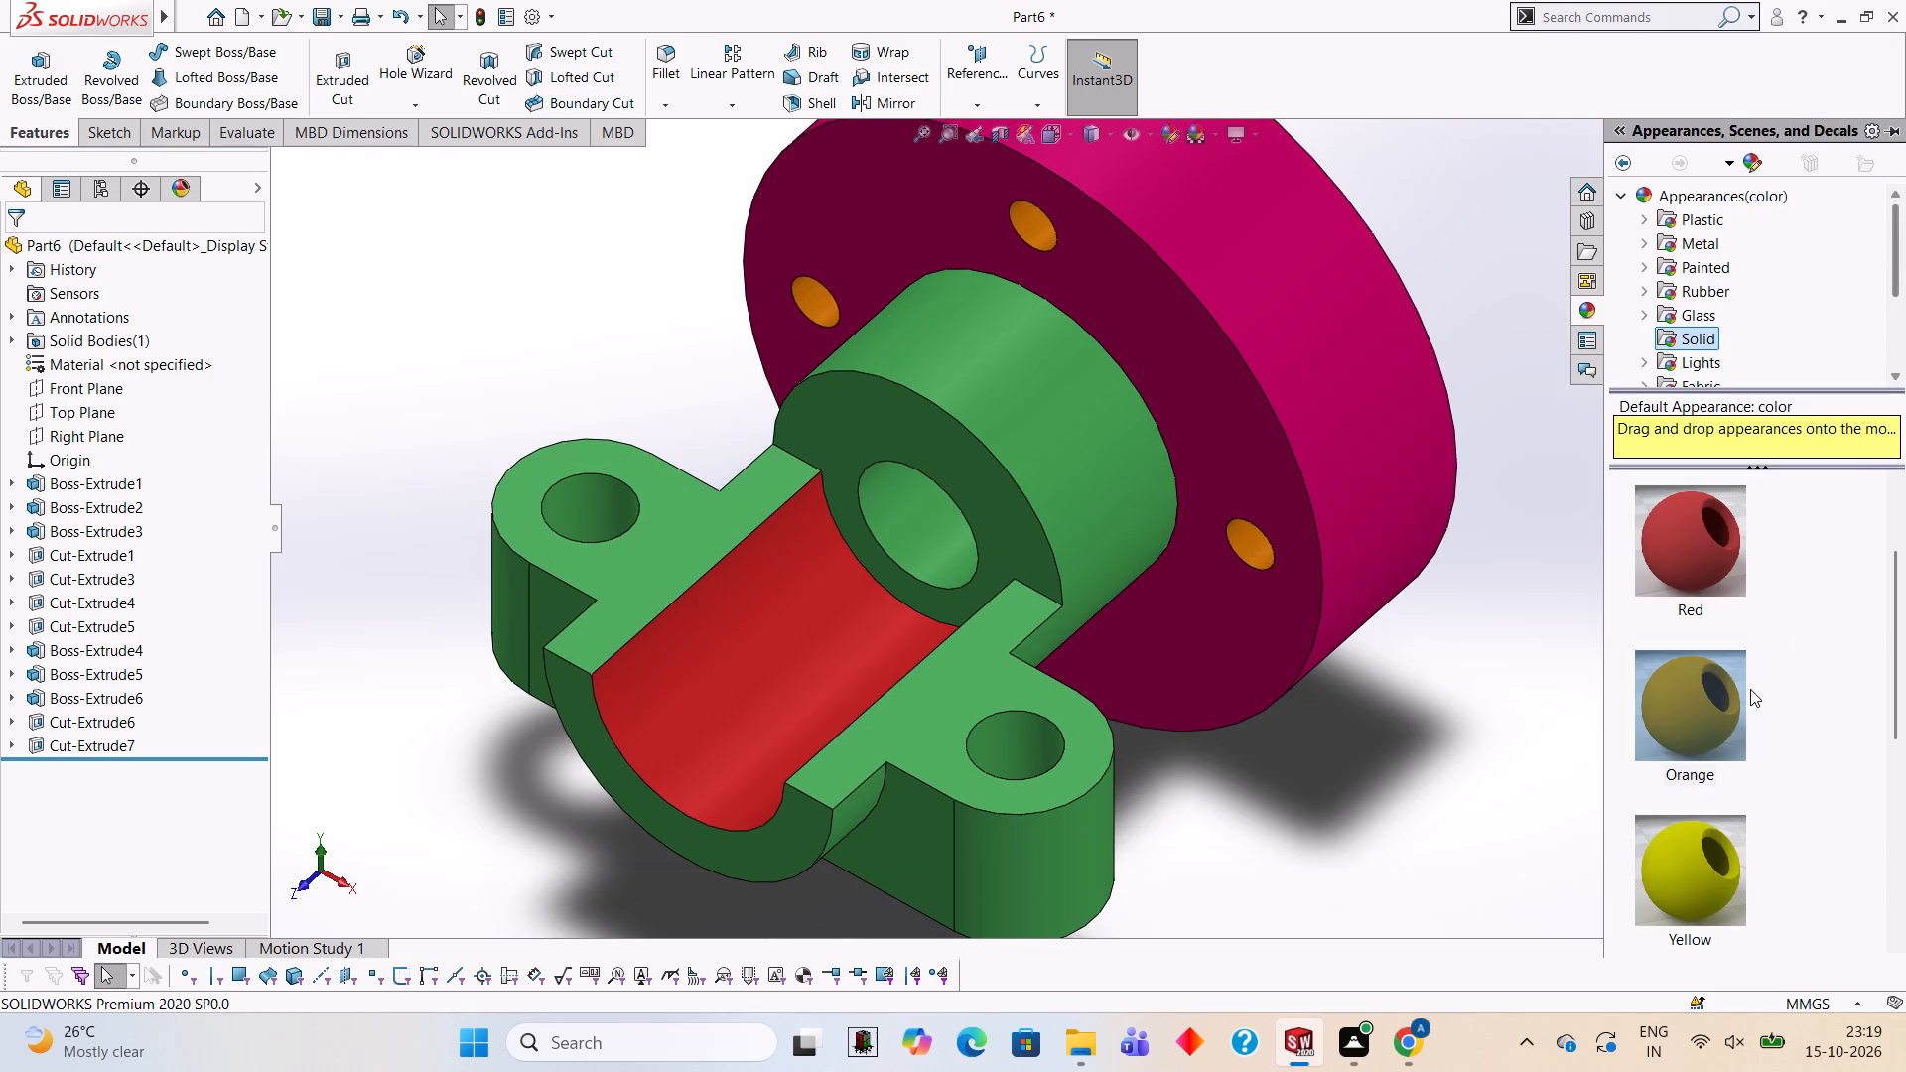
{"action": "left_click_drag", "start_coordinate": [1722, 720], "coordinate": [1047, 751]}
{"action": "left_click", "coordinate": [1047, 742]}
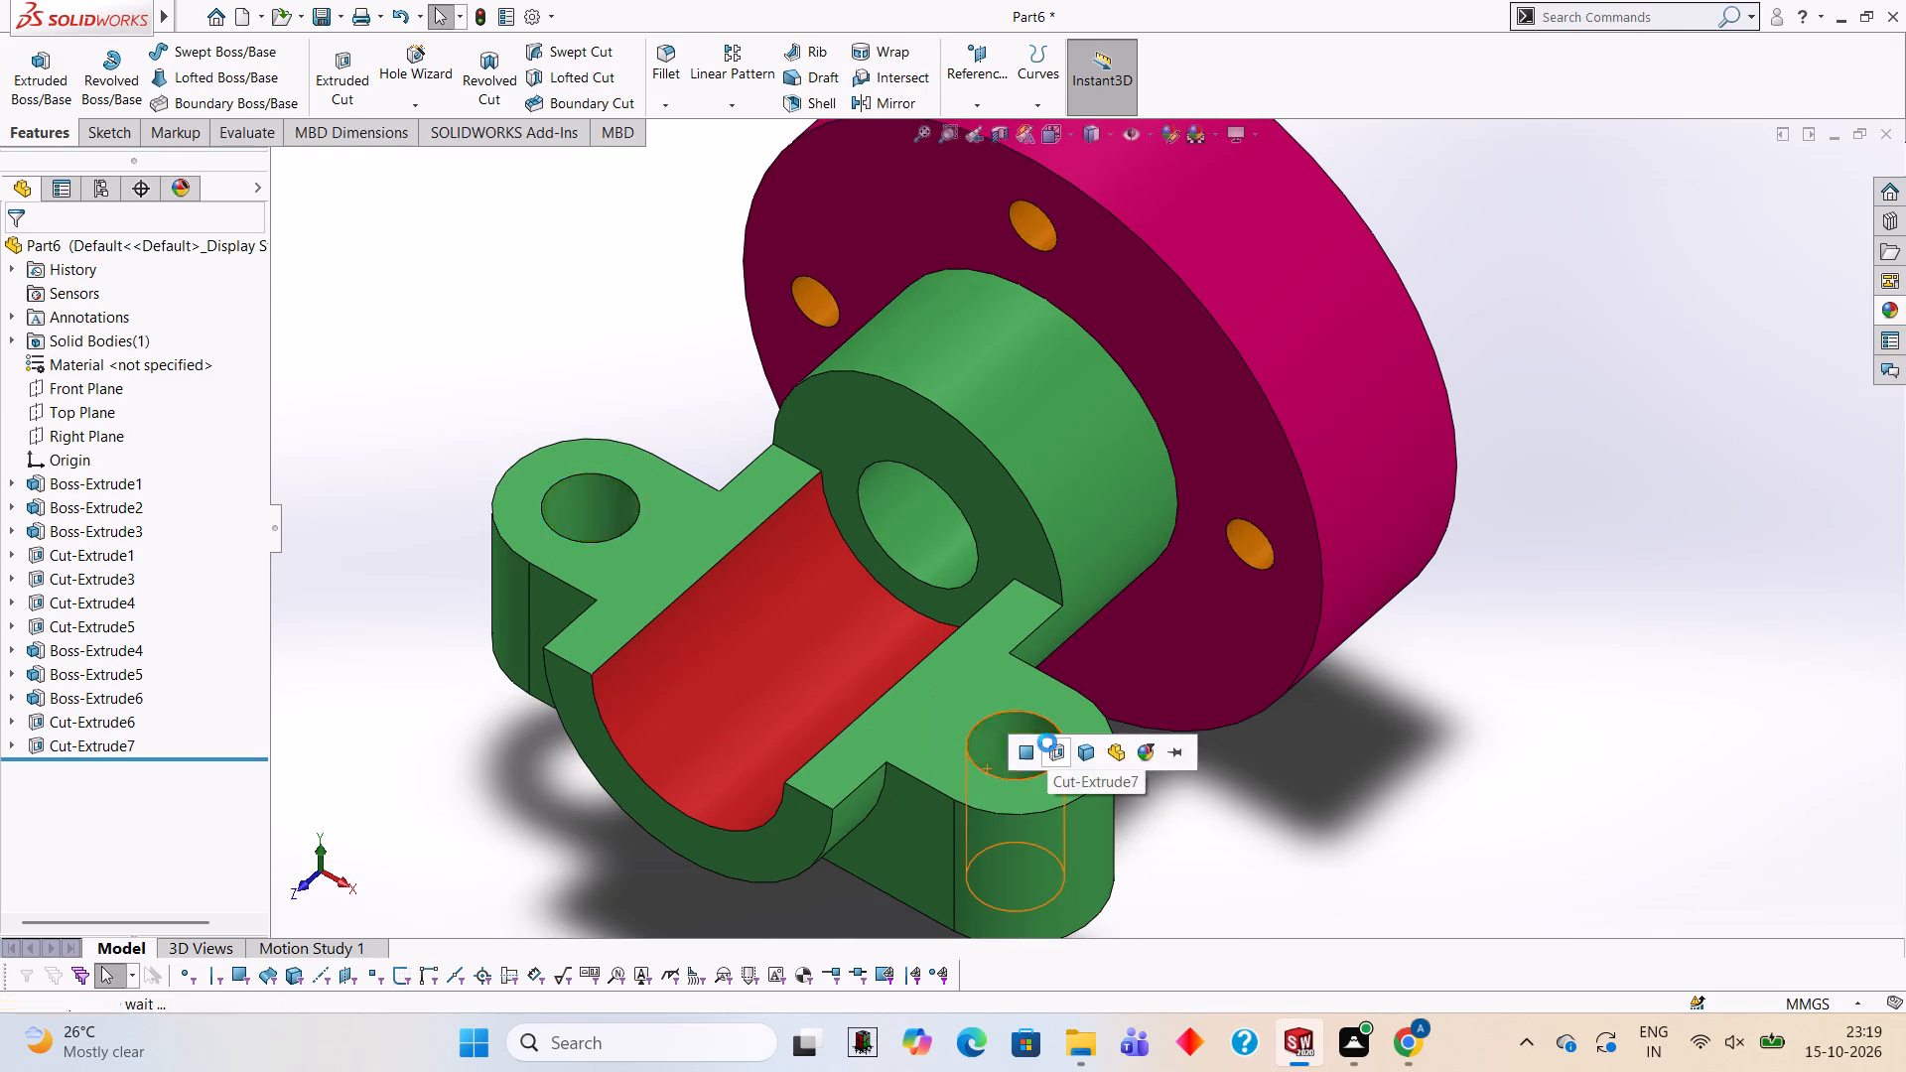
Apply the solid orange appearance to the boss's central bore.
{"action": "scroll", "coordinate": [1002, 762], "scroll_direction": "up", "scroll_amount": 4}
{"action": "middle_click_drag", "start_coordinate": [1079, 566], "coordinate": [1114, 433]}
{"action": "scroll", "coordinate": [1040, 469], "scroll_direction": "down", "scroll_amount": 3}
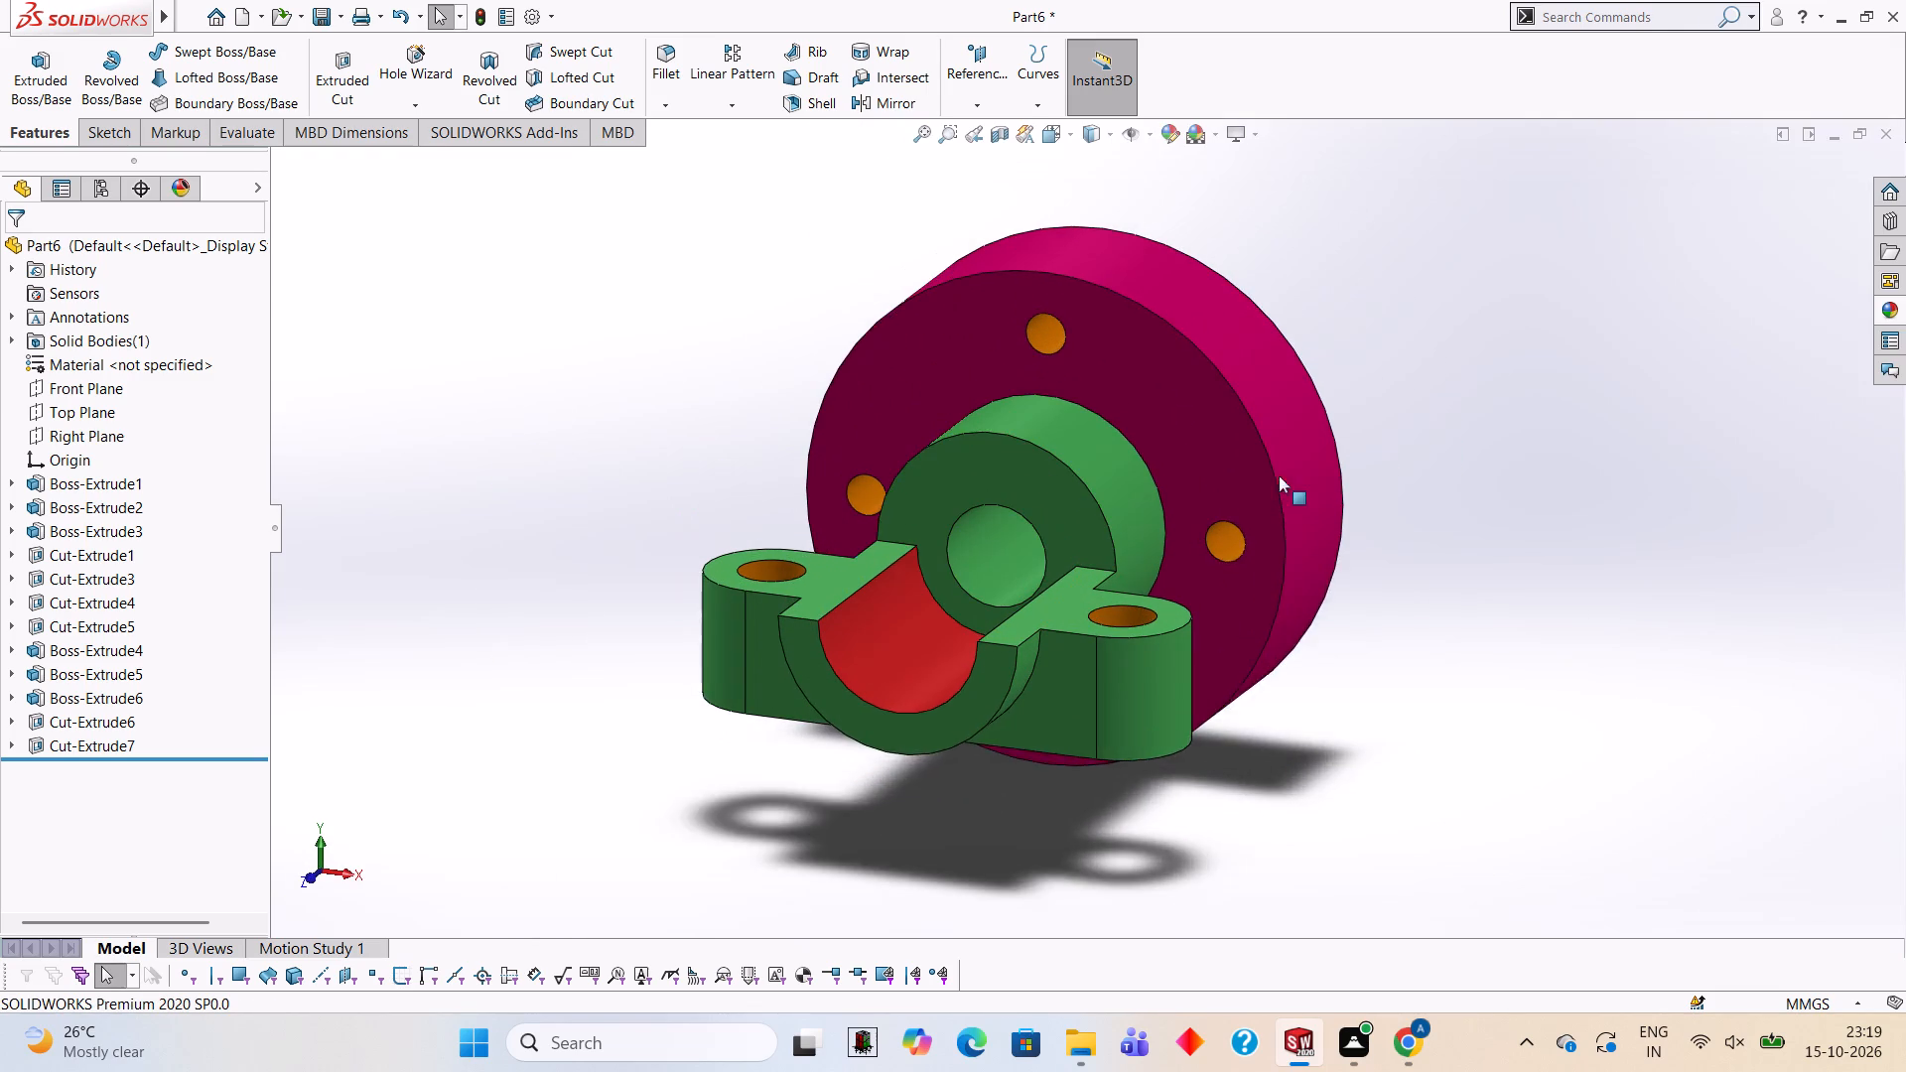
{"action": "left_click", "coordinate": [1887, 313]}
{"action": "left_click_drag", "start_coordinate": [1682, 697], "coordinate": [1188, 602]}
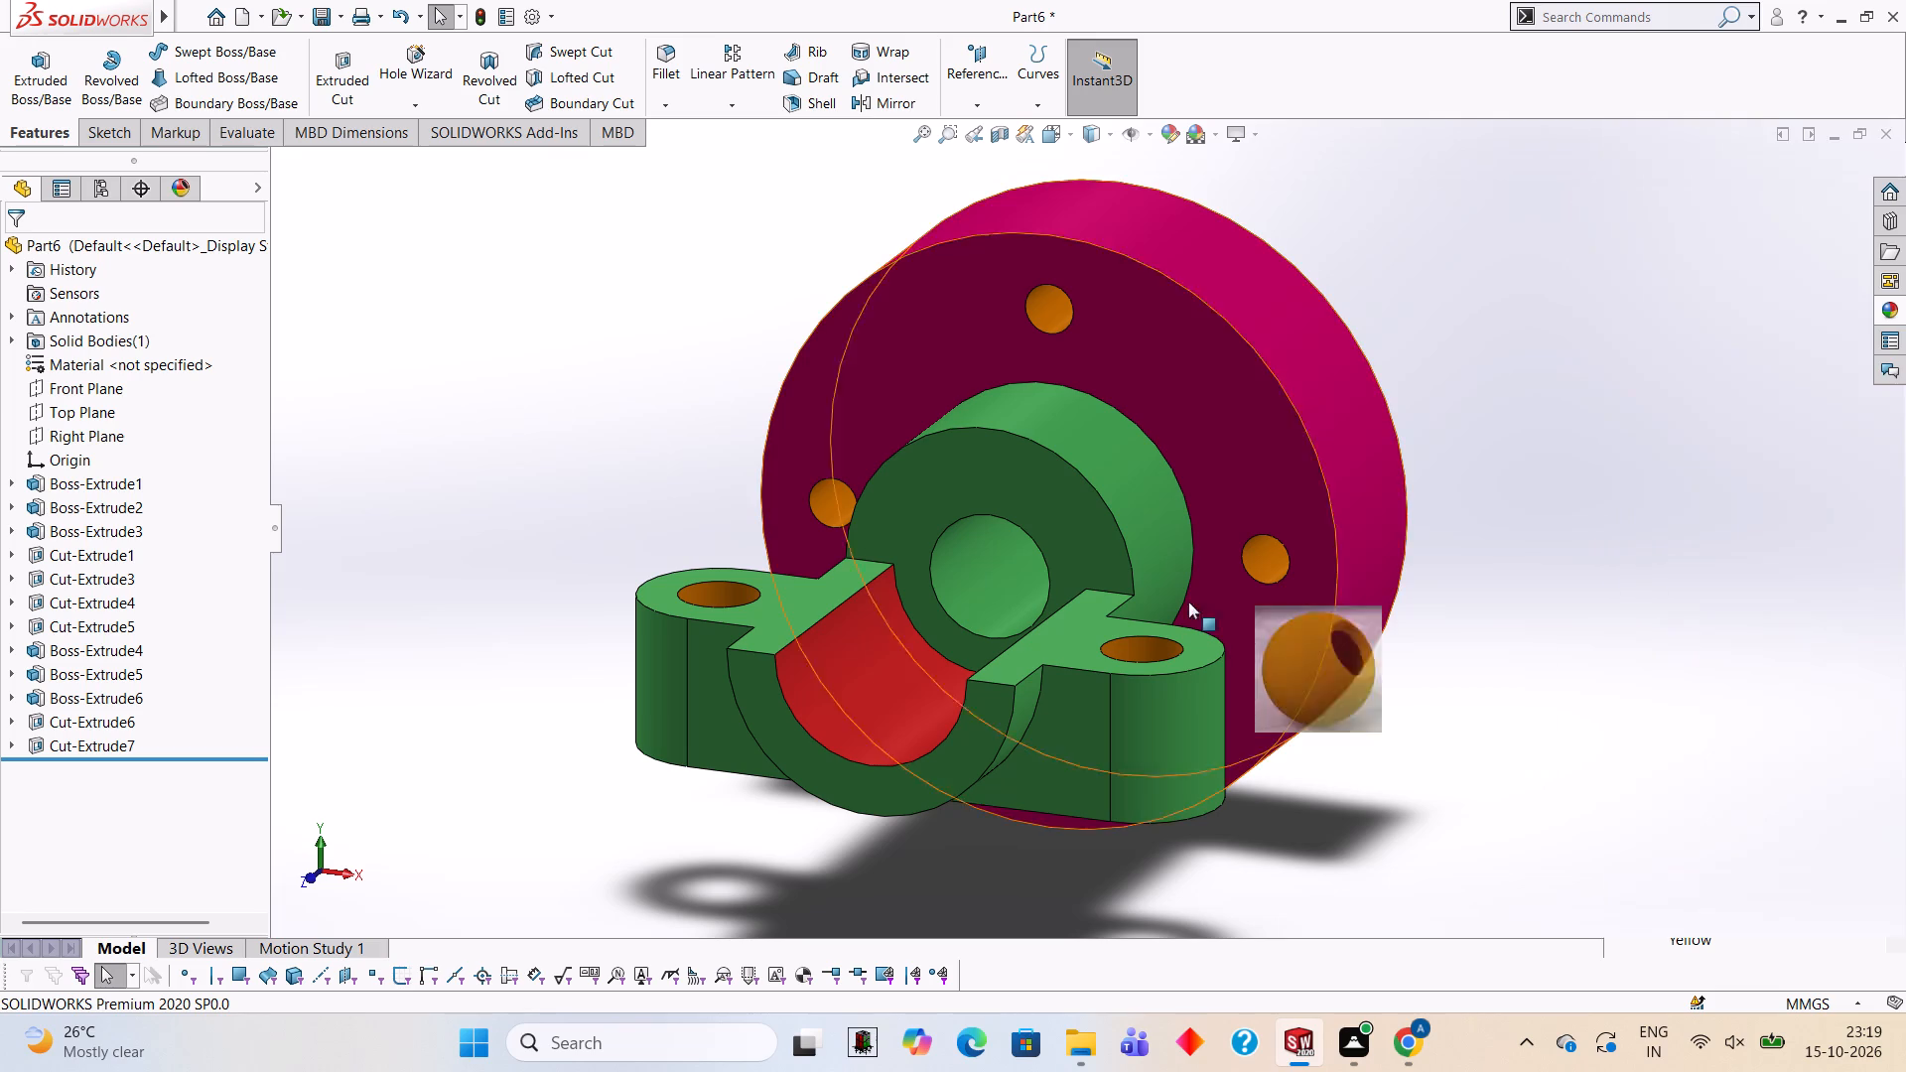
{"action": "left_click_drag", "start_coordinate": [1188, 602], "coordinate": [968, 559]}
{"action": "left_click", "coordinate": [968, 559]}
Examine the finished coloured part from the front at several angles and zoom levels.
{"action": "scroll", "coordinate": [979, 572], "scroll_direction": "up", "scroll_amount": 3}
{"action": "middle_click_drag", "start_coordinate": [1046, 591], "coordinate": [1005, 546]}
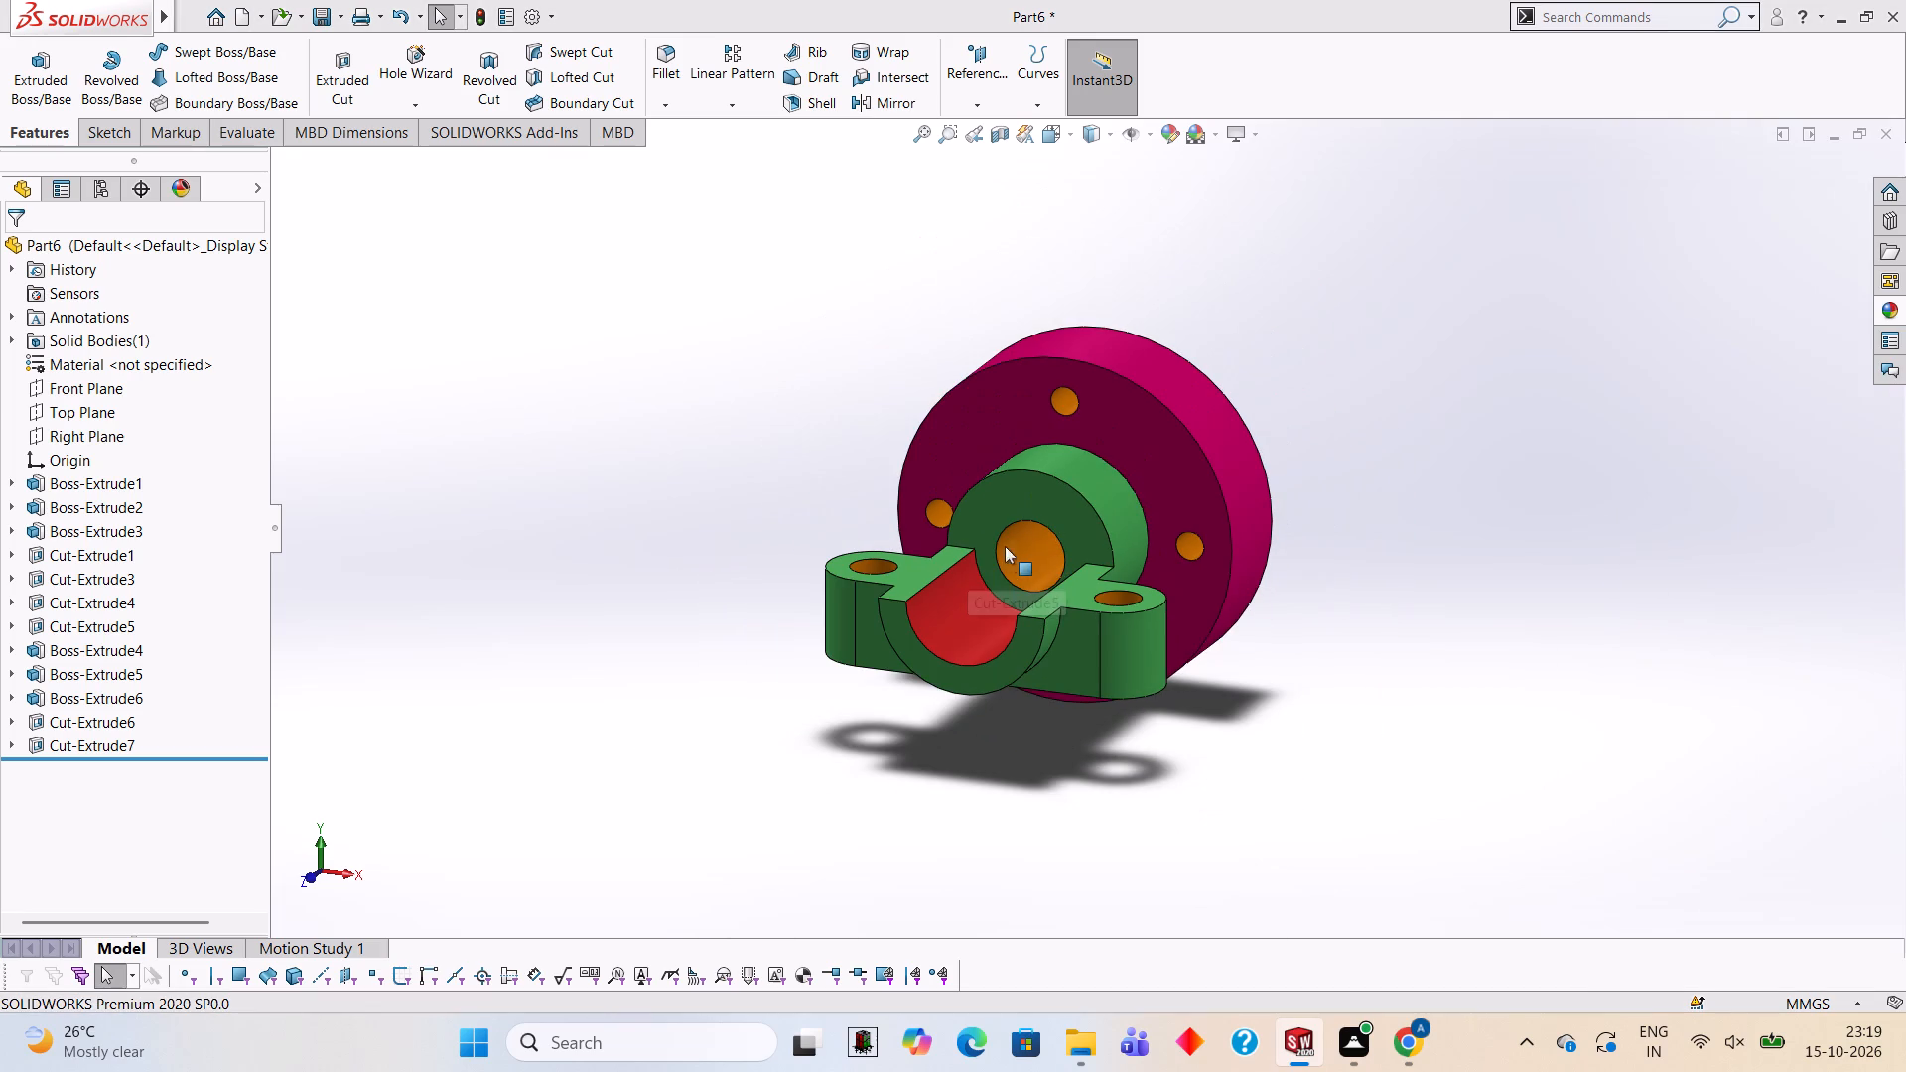
{"action": "middle_click_drag", "start_coordinate": [1005, 546], "coordinate": [982, 495]}
{"action": "middle_click_drag", "start_coordinate": [1291, 564], "coordinate": [1202, 545]}
{"action": "scroll", "coordinate": [1131, 544], "scroll_direction": "down", "scroll_amount": 3}
{"action": "middle_click_drag", "start_coordinate": [1090, 600], "coordinate": [1136, 624]}
{"action": "scroll", "coordinate": [1028, 559], "scroll_direction": "up", "scroll_amount": 2}
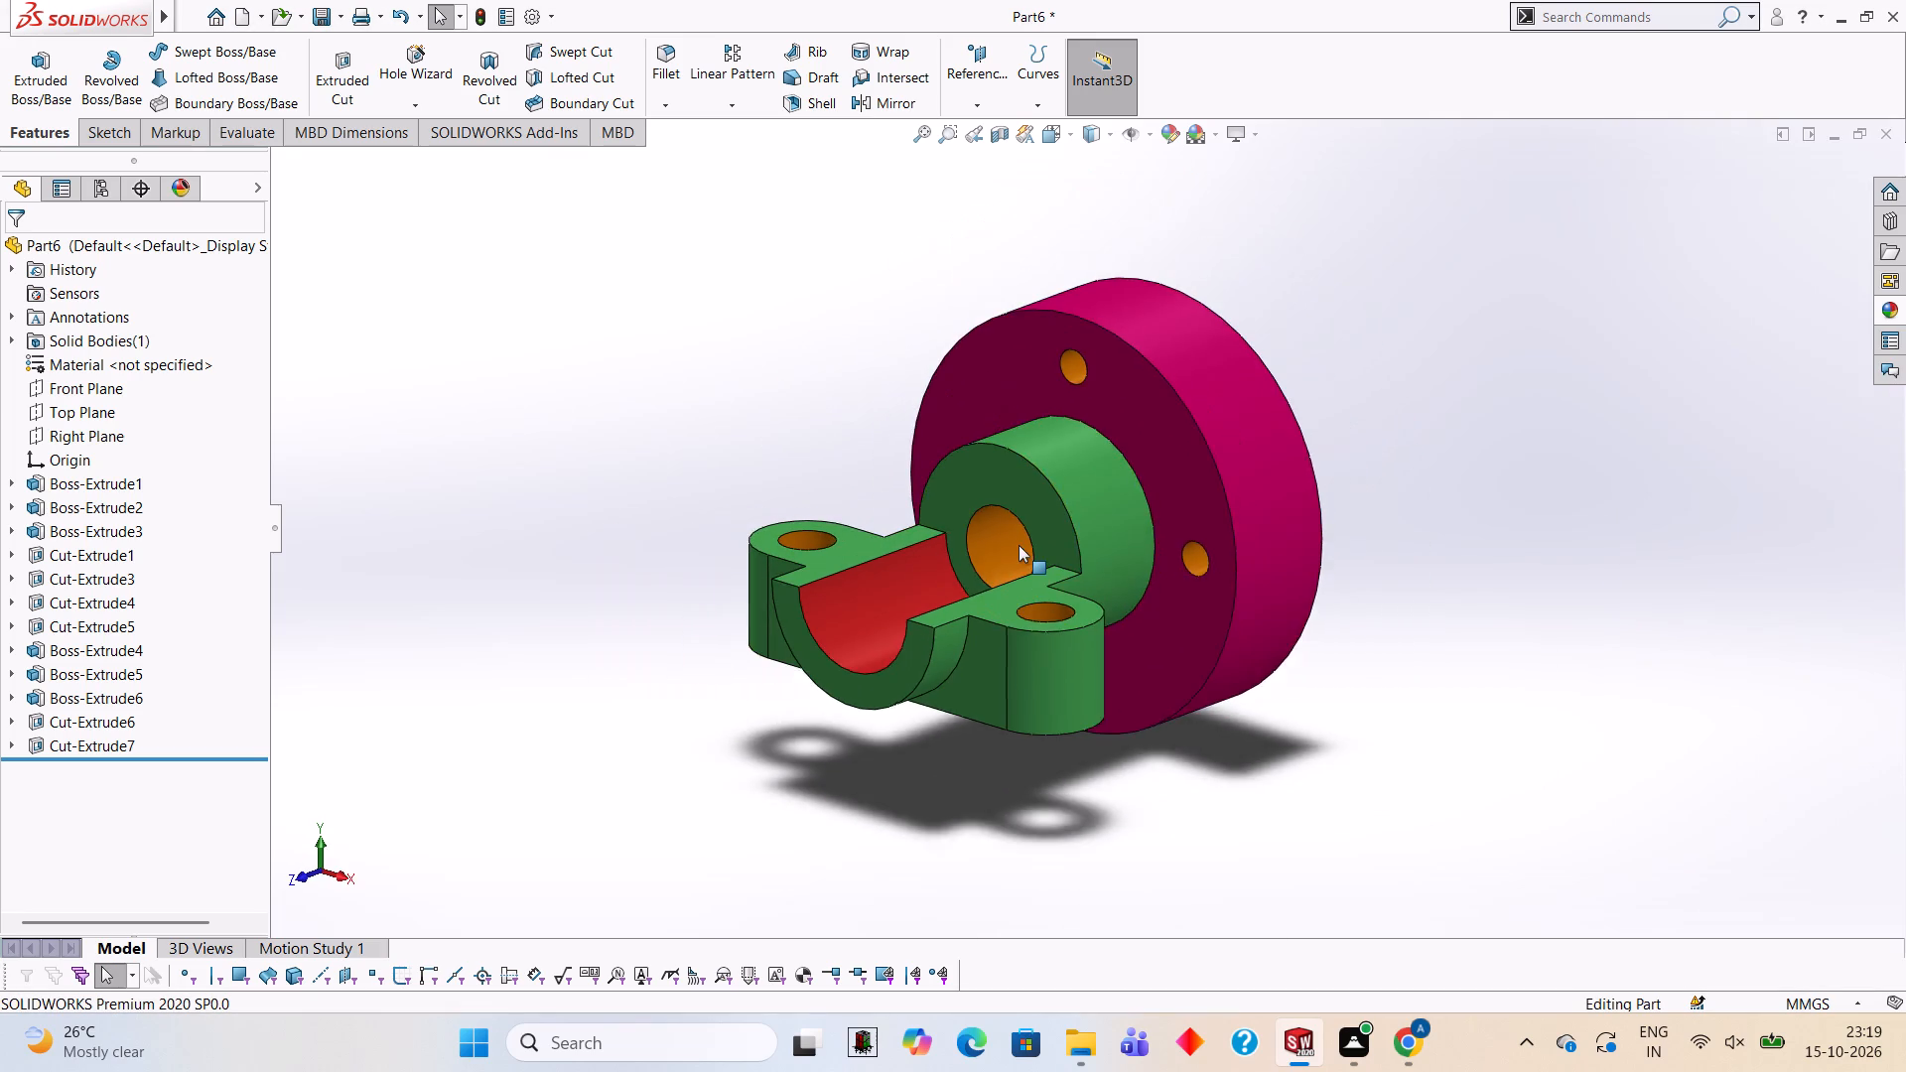
{"action": "scroll", "coordinate": [1019, 545], "scroll_direction": "down", "scroll_amount": 2}
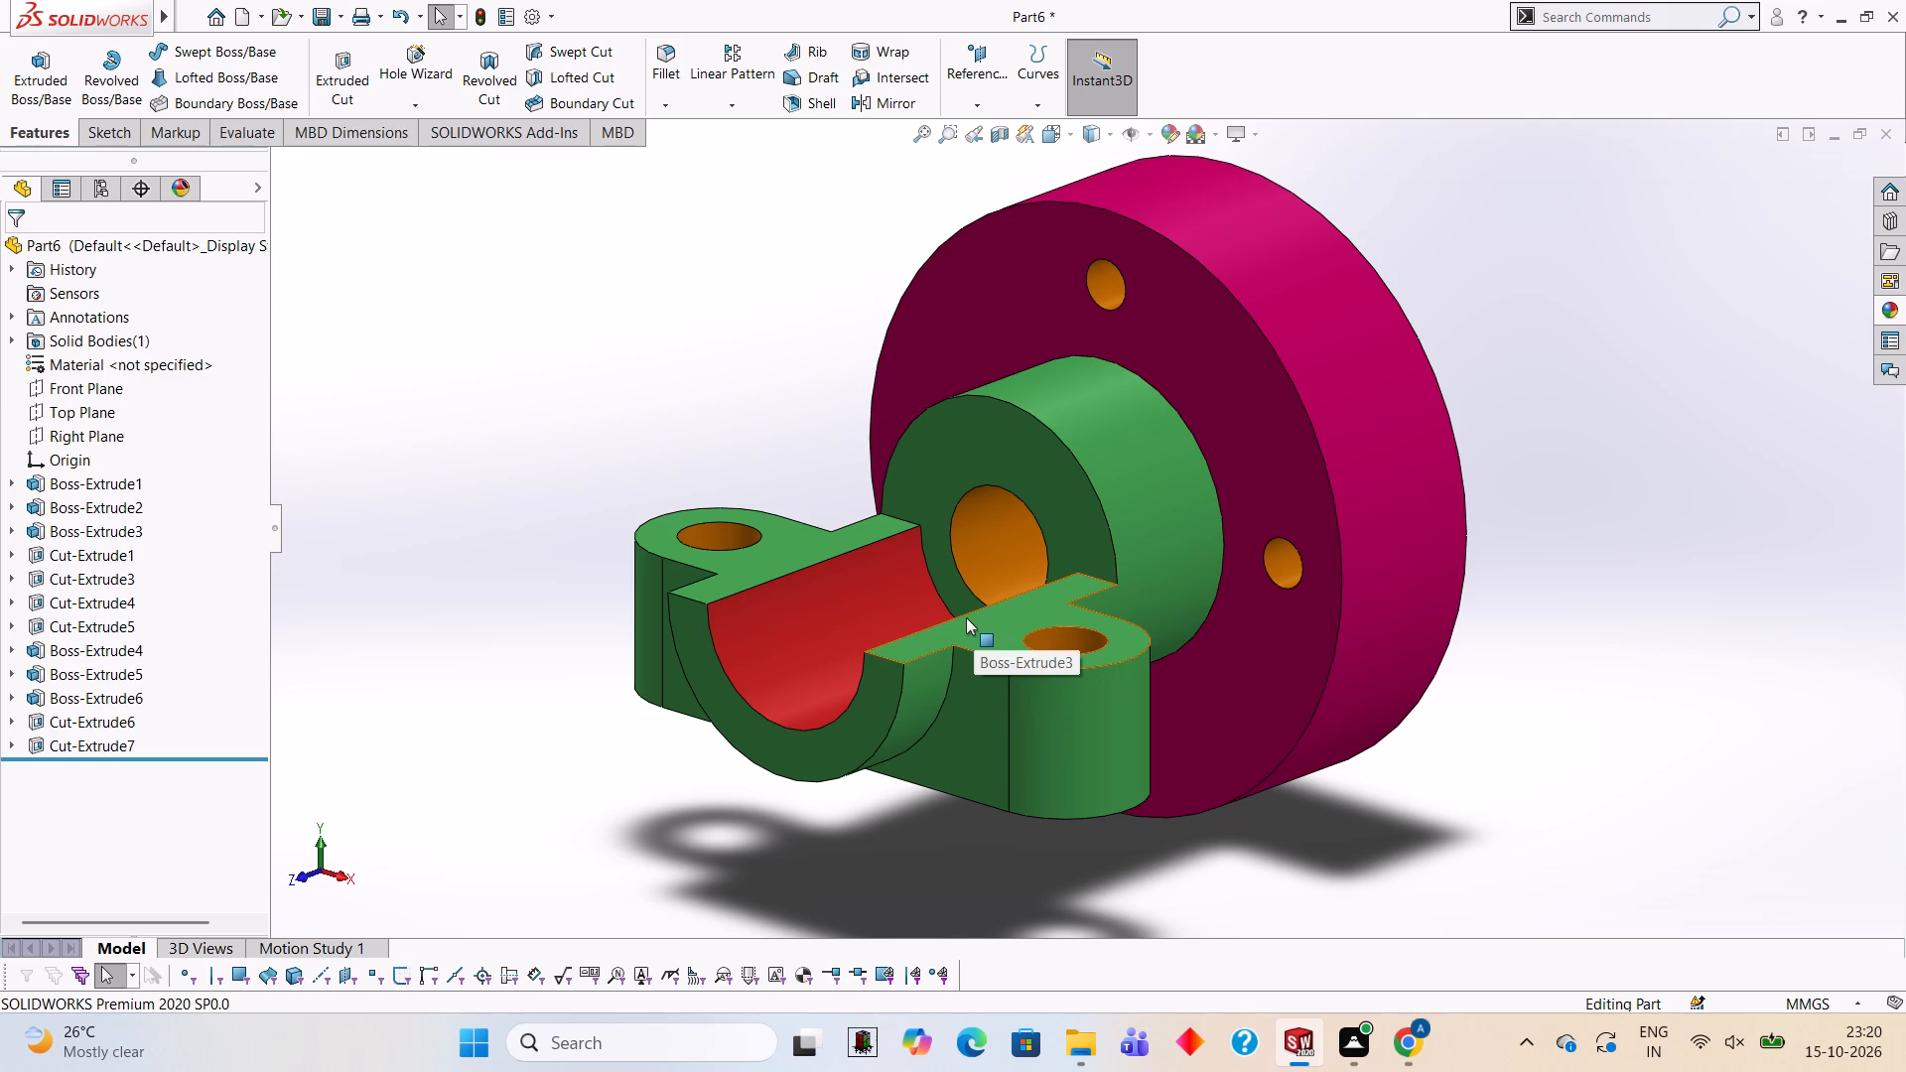
Apply the solid blue appearance to only the outer cylindrical face of the boss in front of the disc.
{"action": "scroll", "coordinate": [973, 561], "scroll_direction": "up", "scroll_amount": 1}
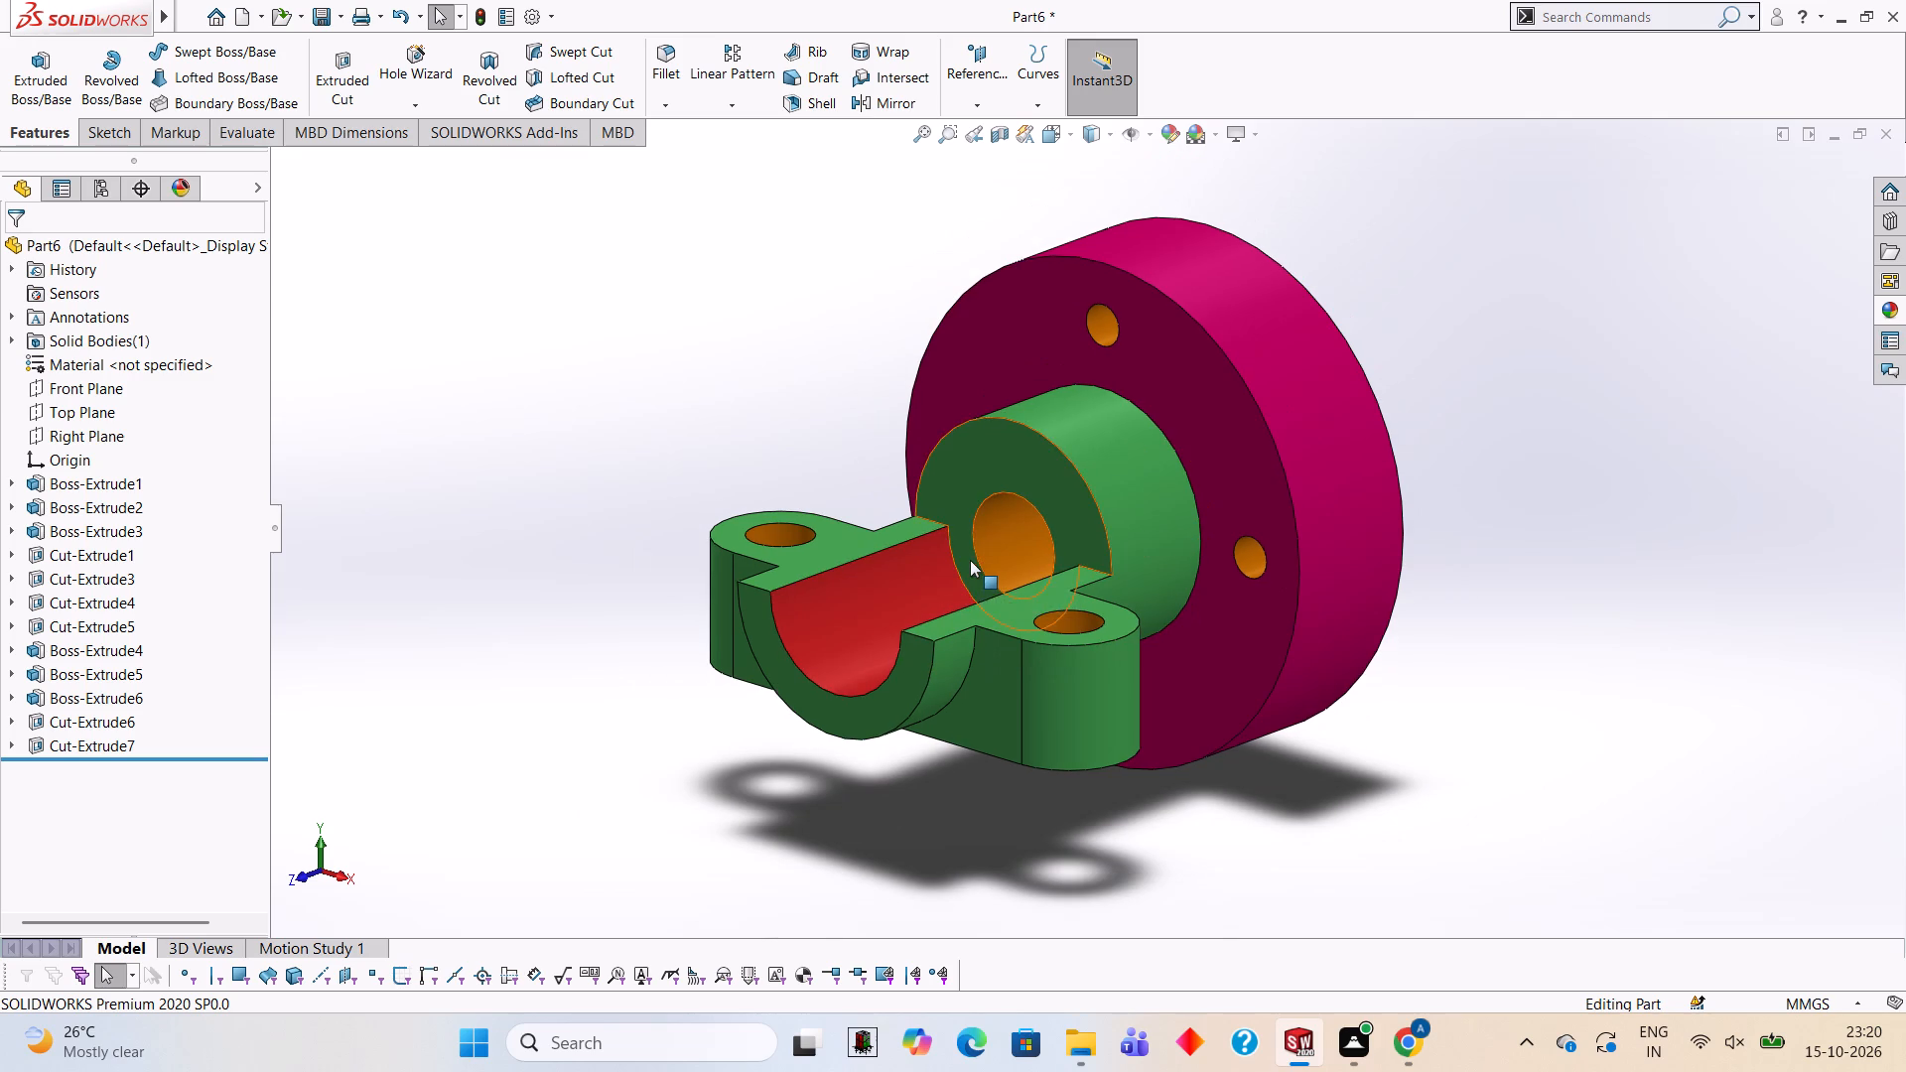
{"action": "scroll", "coordinate": [820, 542], "scroll_direction": "down", "scroll_amount": 2}
{"action": "scroll", "coordinate": [843, 553], "scroll_direction": "up", "scroll_amount": 2}
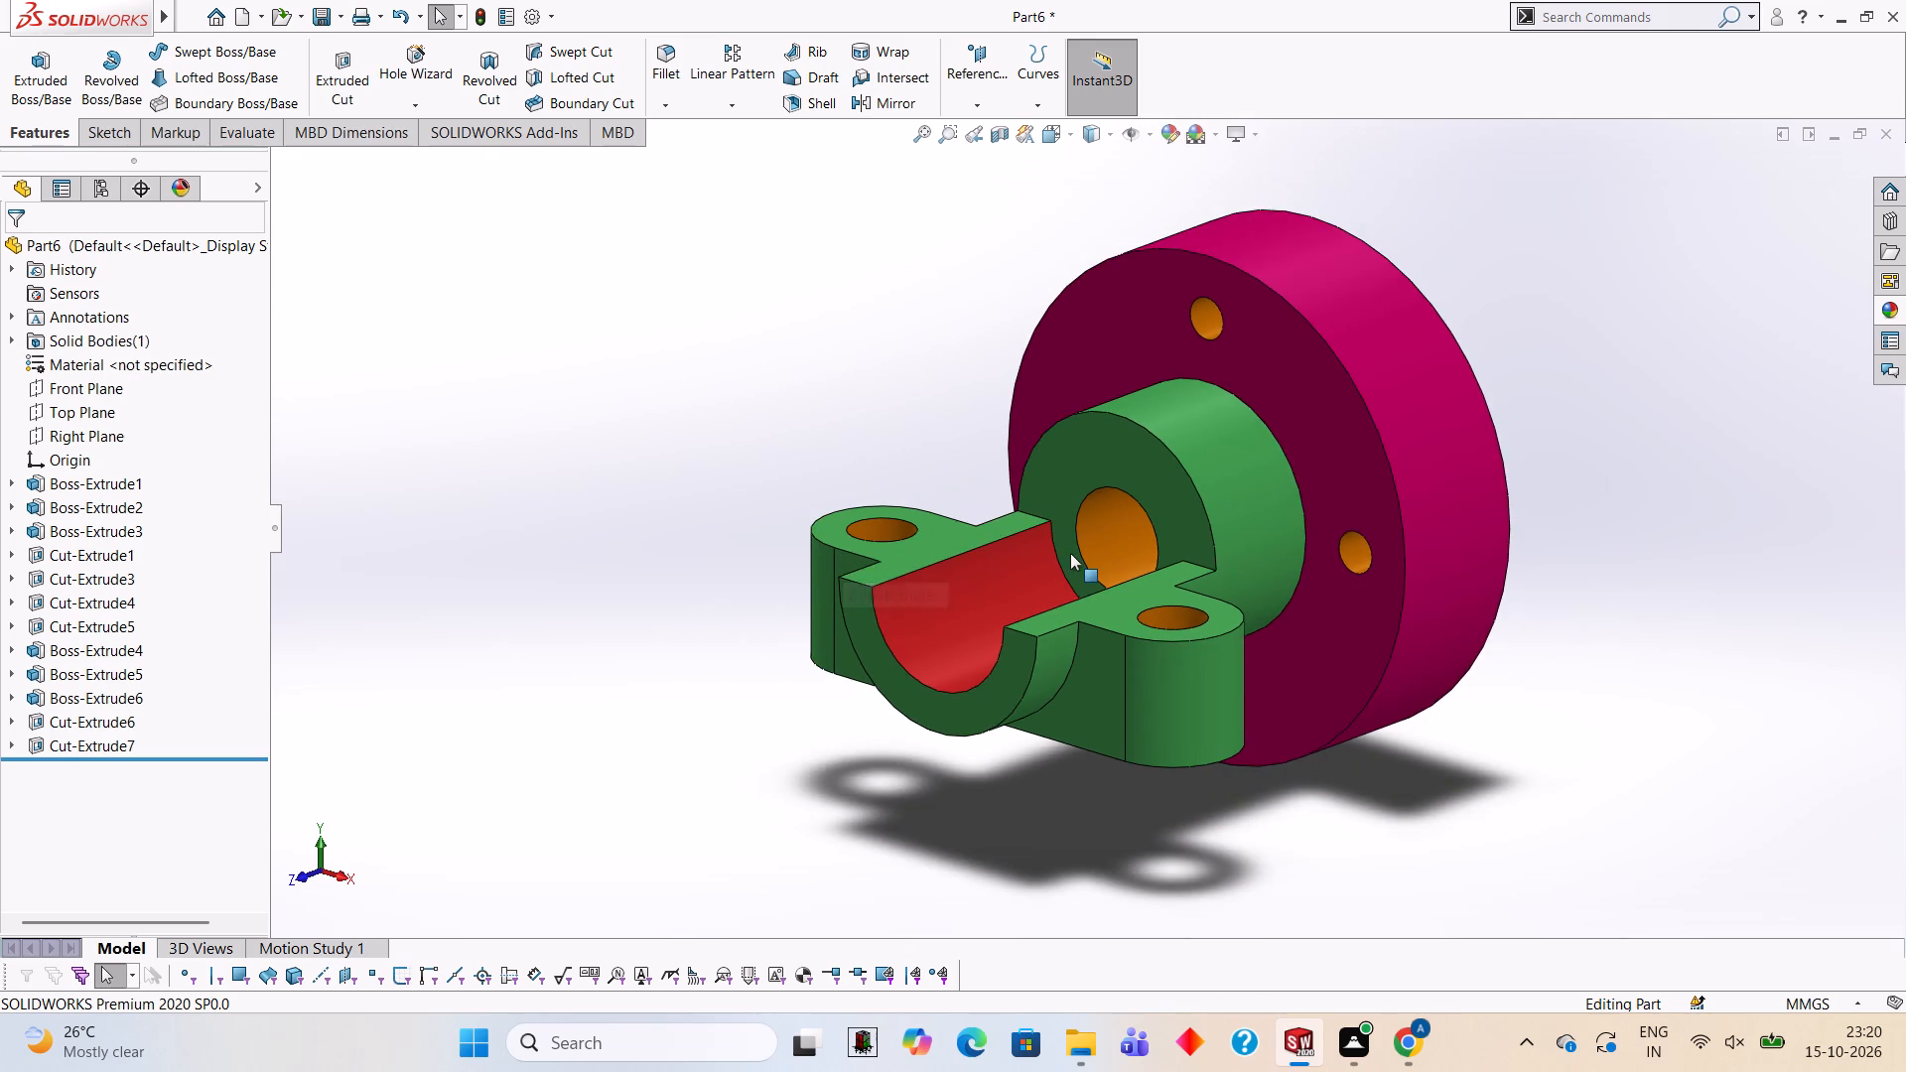
{"action": "scroll", "coordinate": [1070, 553], "scroll_direction": "down", "scroll_amount": 1}
{"action": "left_click", "coordinate": [1900, 298]}
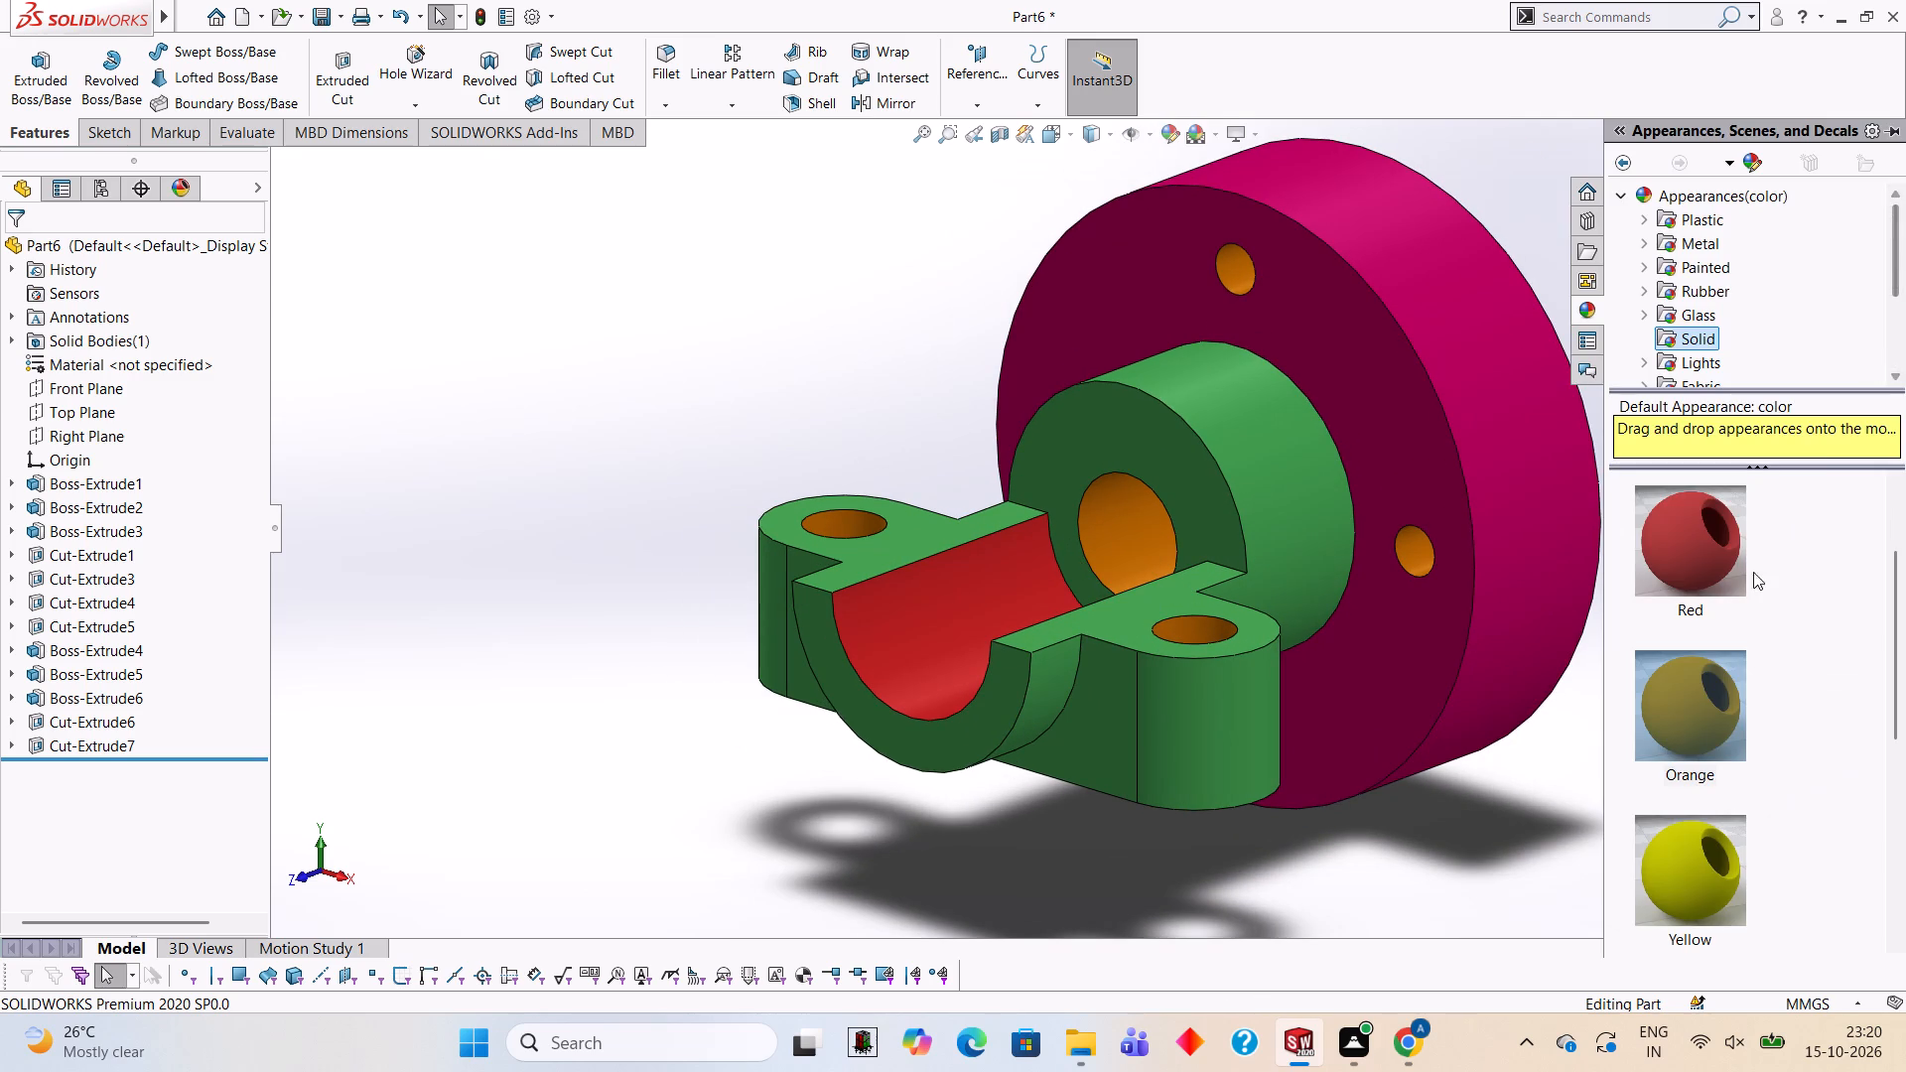
{"action": "scroll", "coordinate": [1698, 650], "scroll_direction": "down", "scroll_amount": 2}
{"action": "scroll", "coordinate": [1673, 675], "scroll_direction": "up", "scroll_amount": 3}
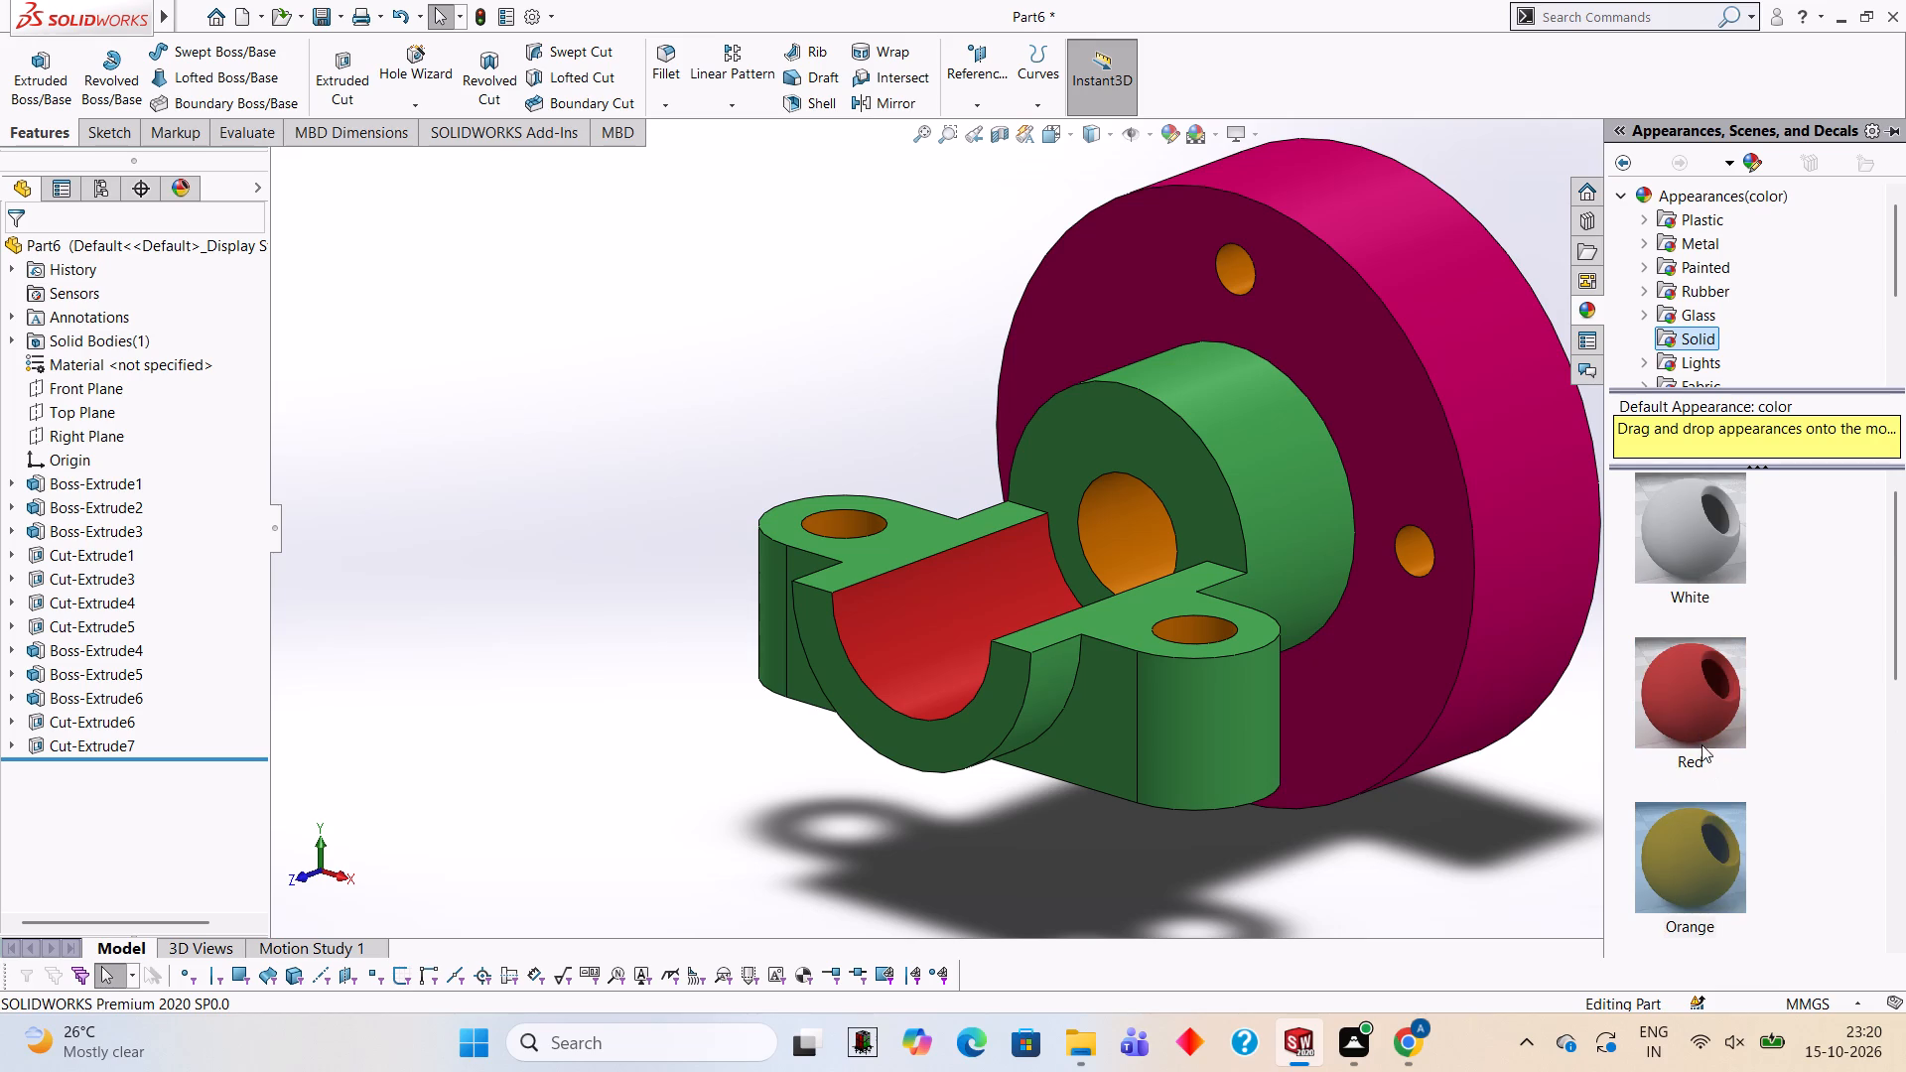
{"action": "scroll", "coordinate": [1697, 701], "scroll_direction": "down", "scroll_amount": 3}
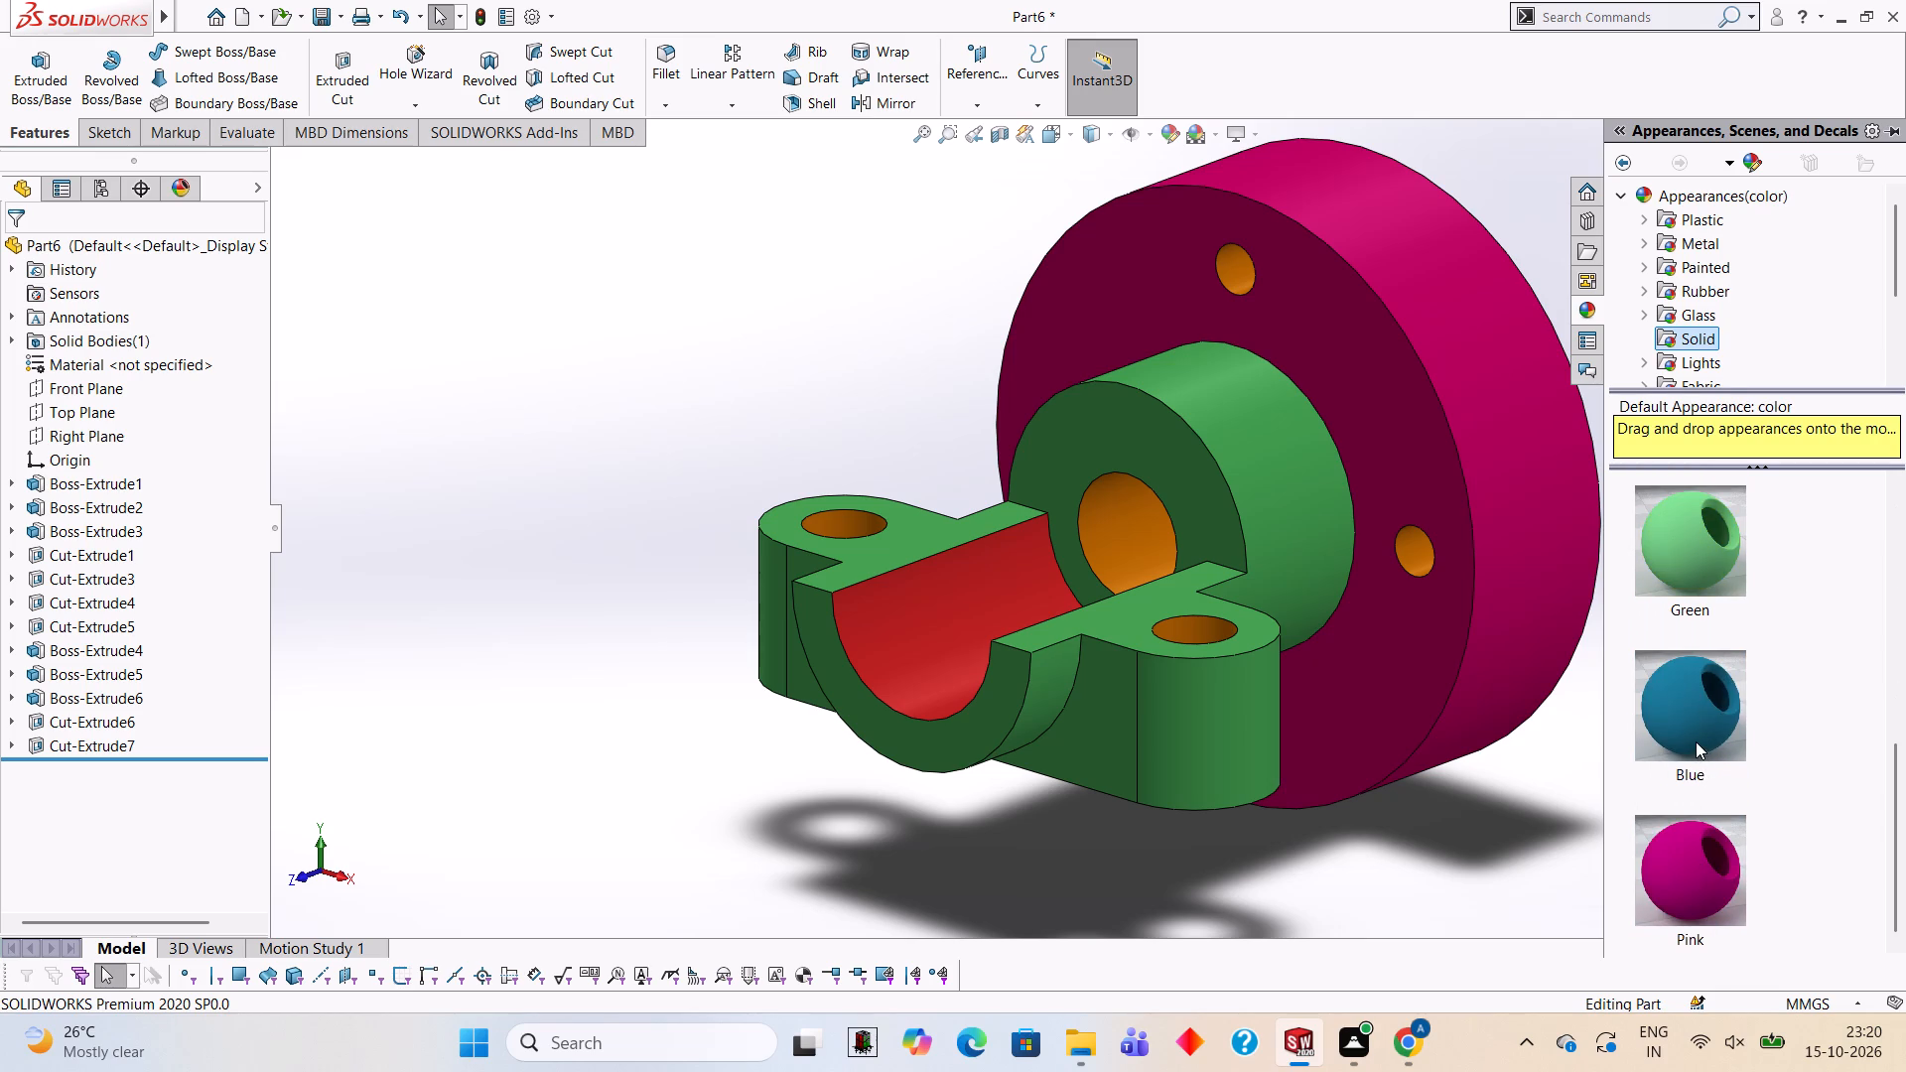
{"action": "left_click_drag", "start_coordinate": [1699, 706], "coordinate": [1192, 454]}
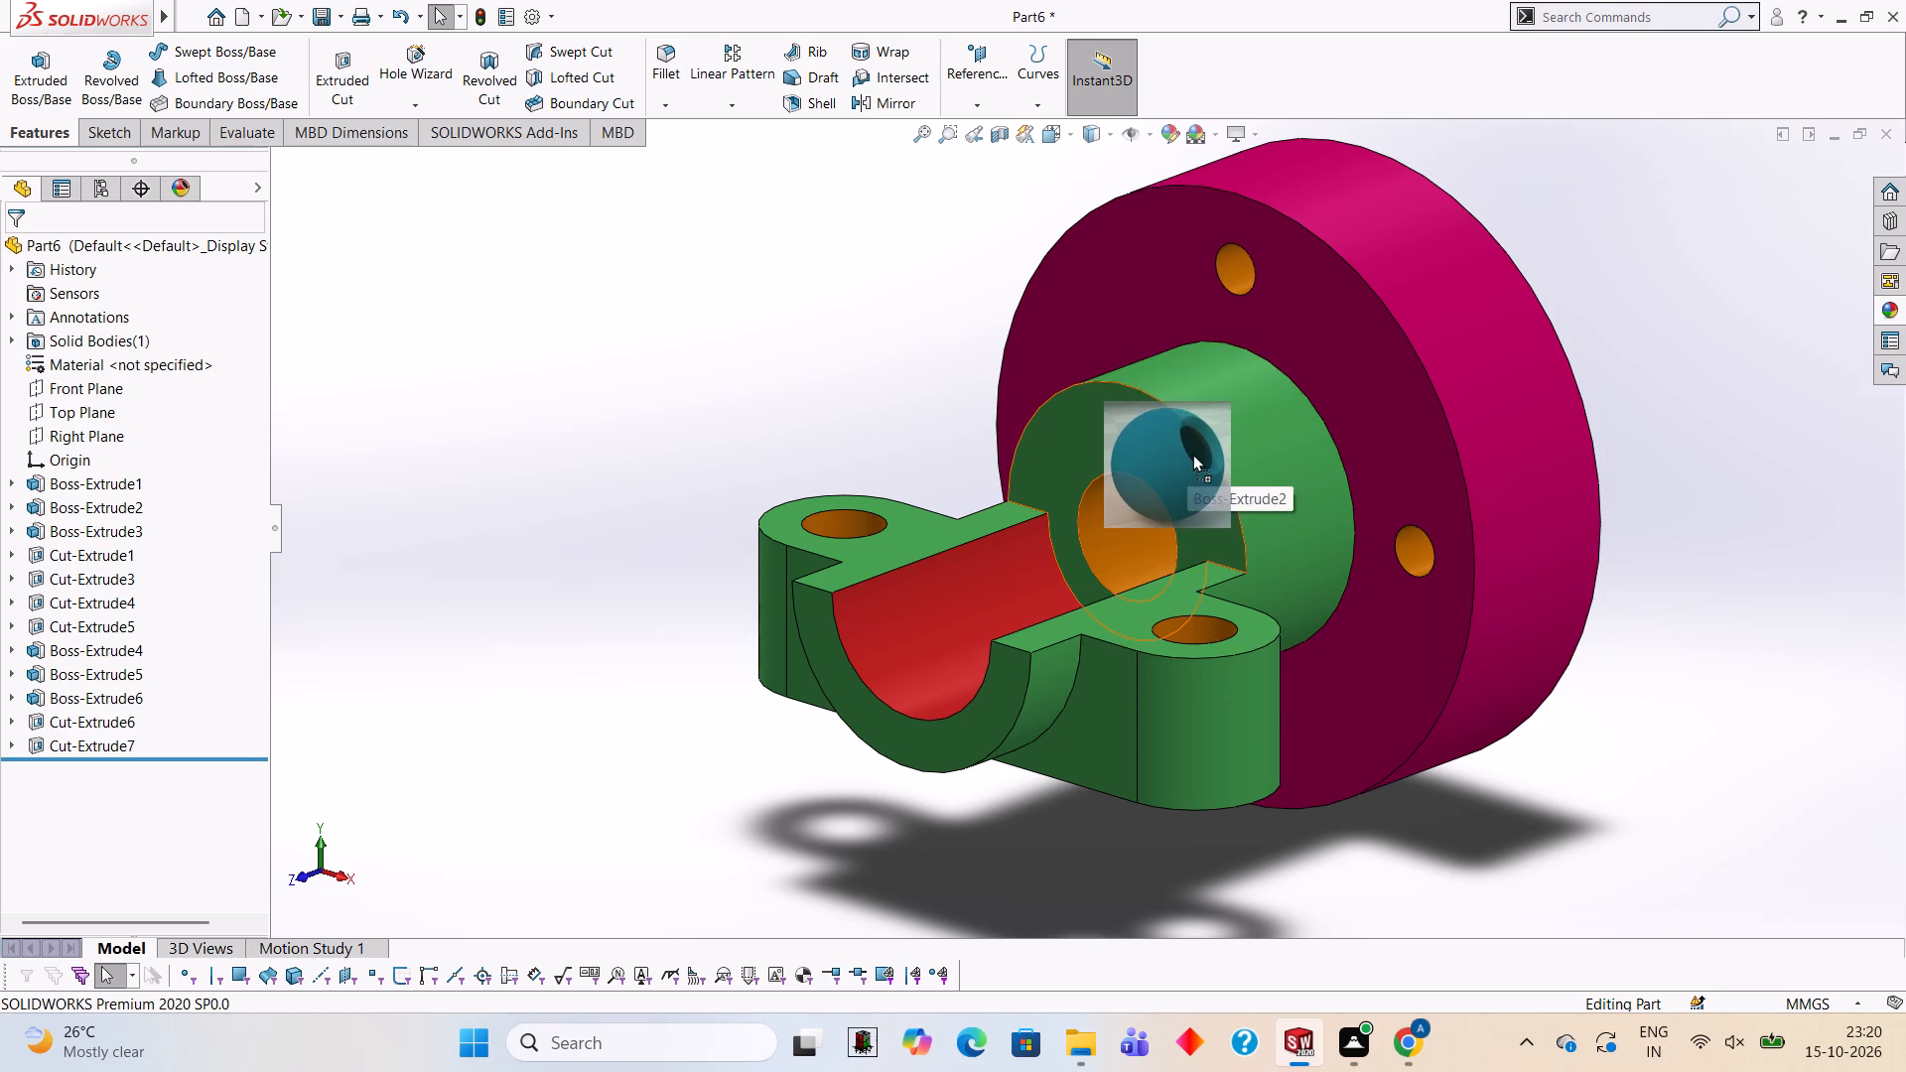
{"action": "left_click_drag", "start_coordinate": [1192, 454], "coordinate": [1271, 433]}
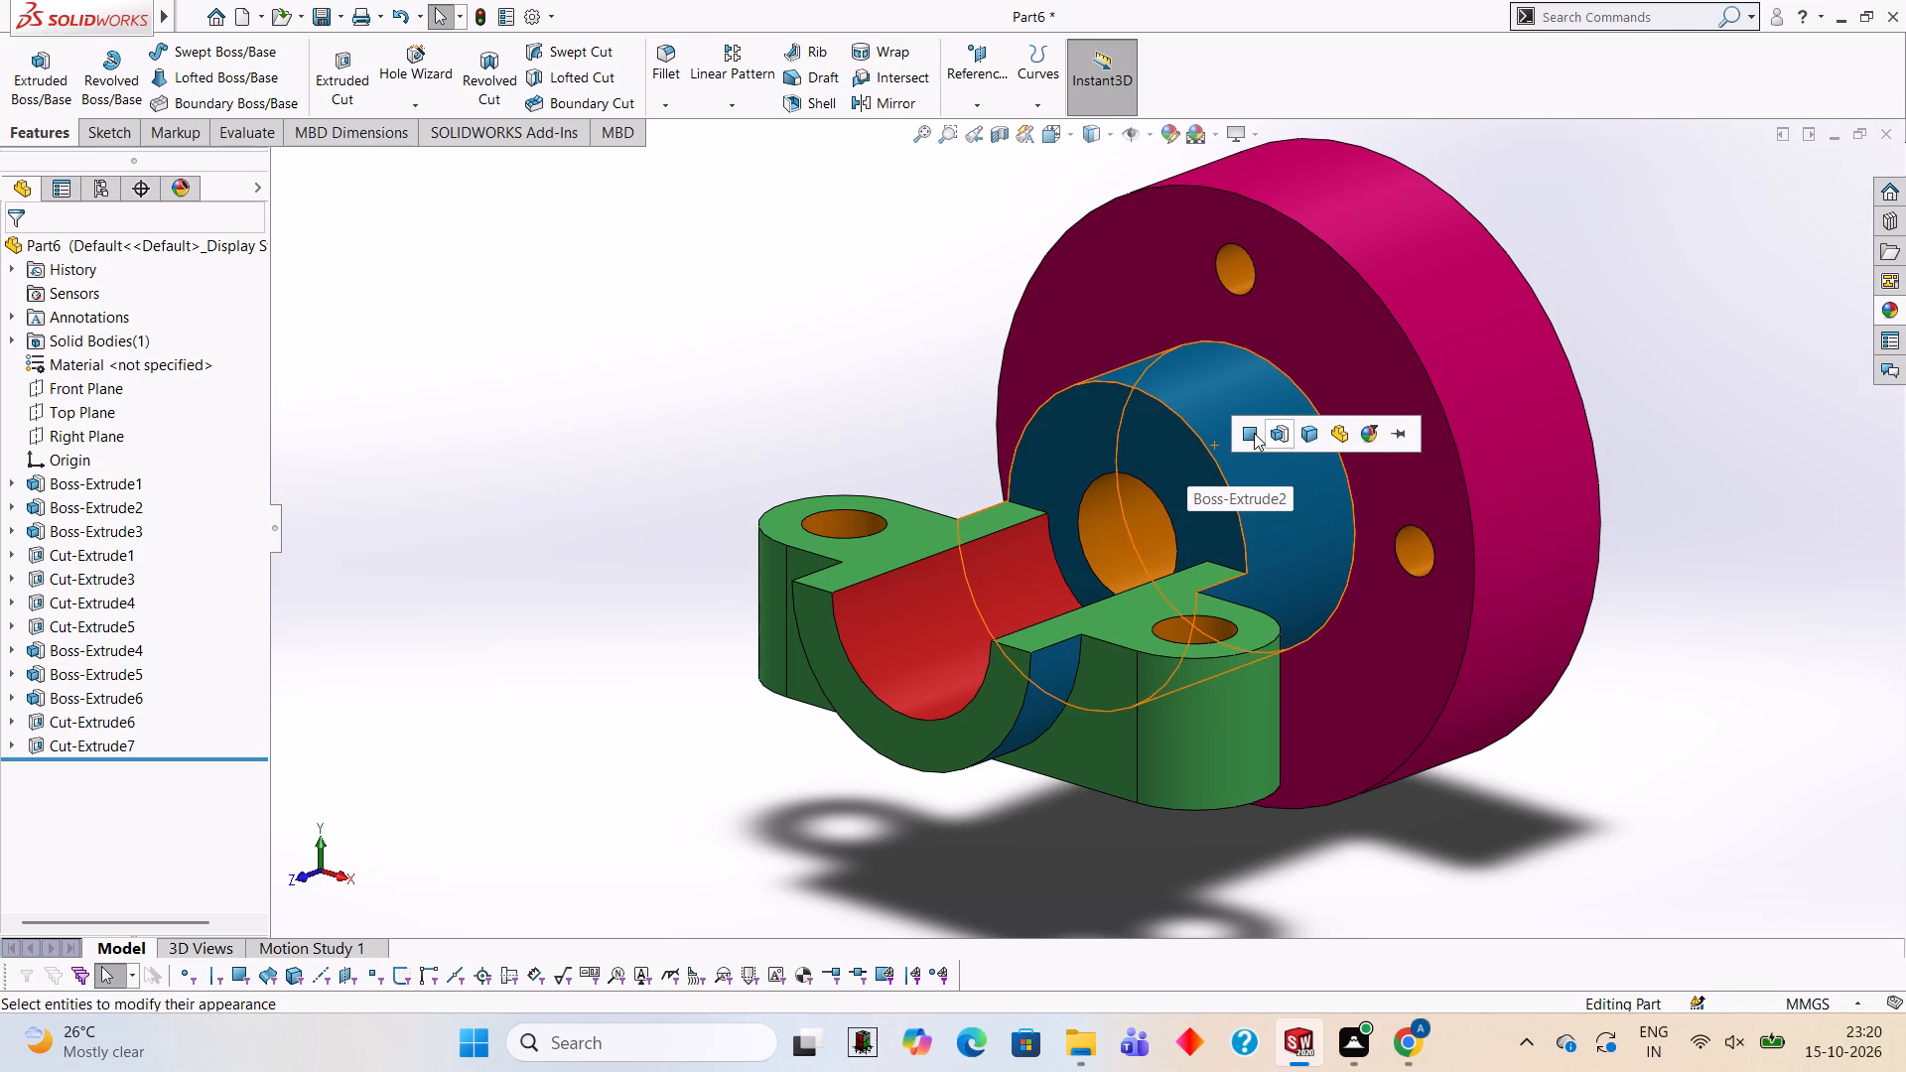
{"action": "left_click", "coordinate": [1254, 433]}
Apply the solid blue appearance to the boss's flat front face around the central bore.
{"action": "scroll", "coordinate": [1313, 566], "scroll_direction": "down", "scroll_amount": 2}
{"action": "scroll", "coordinate": [1306, 566], "scroll_direction": "up", "scroll_amount": 1}
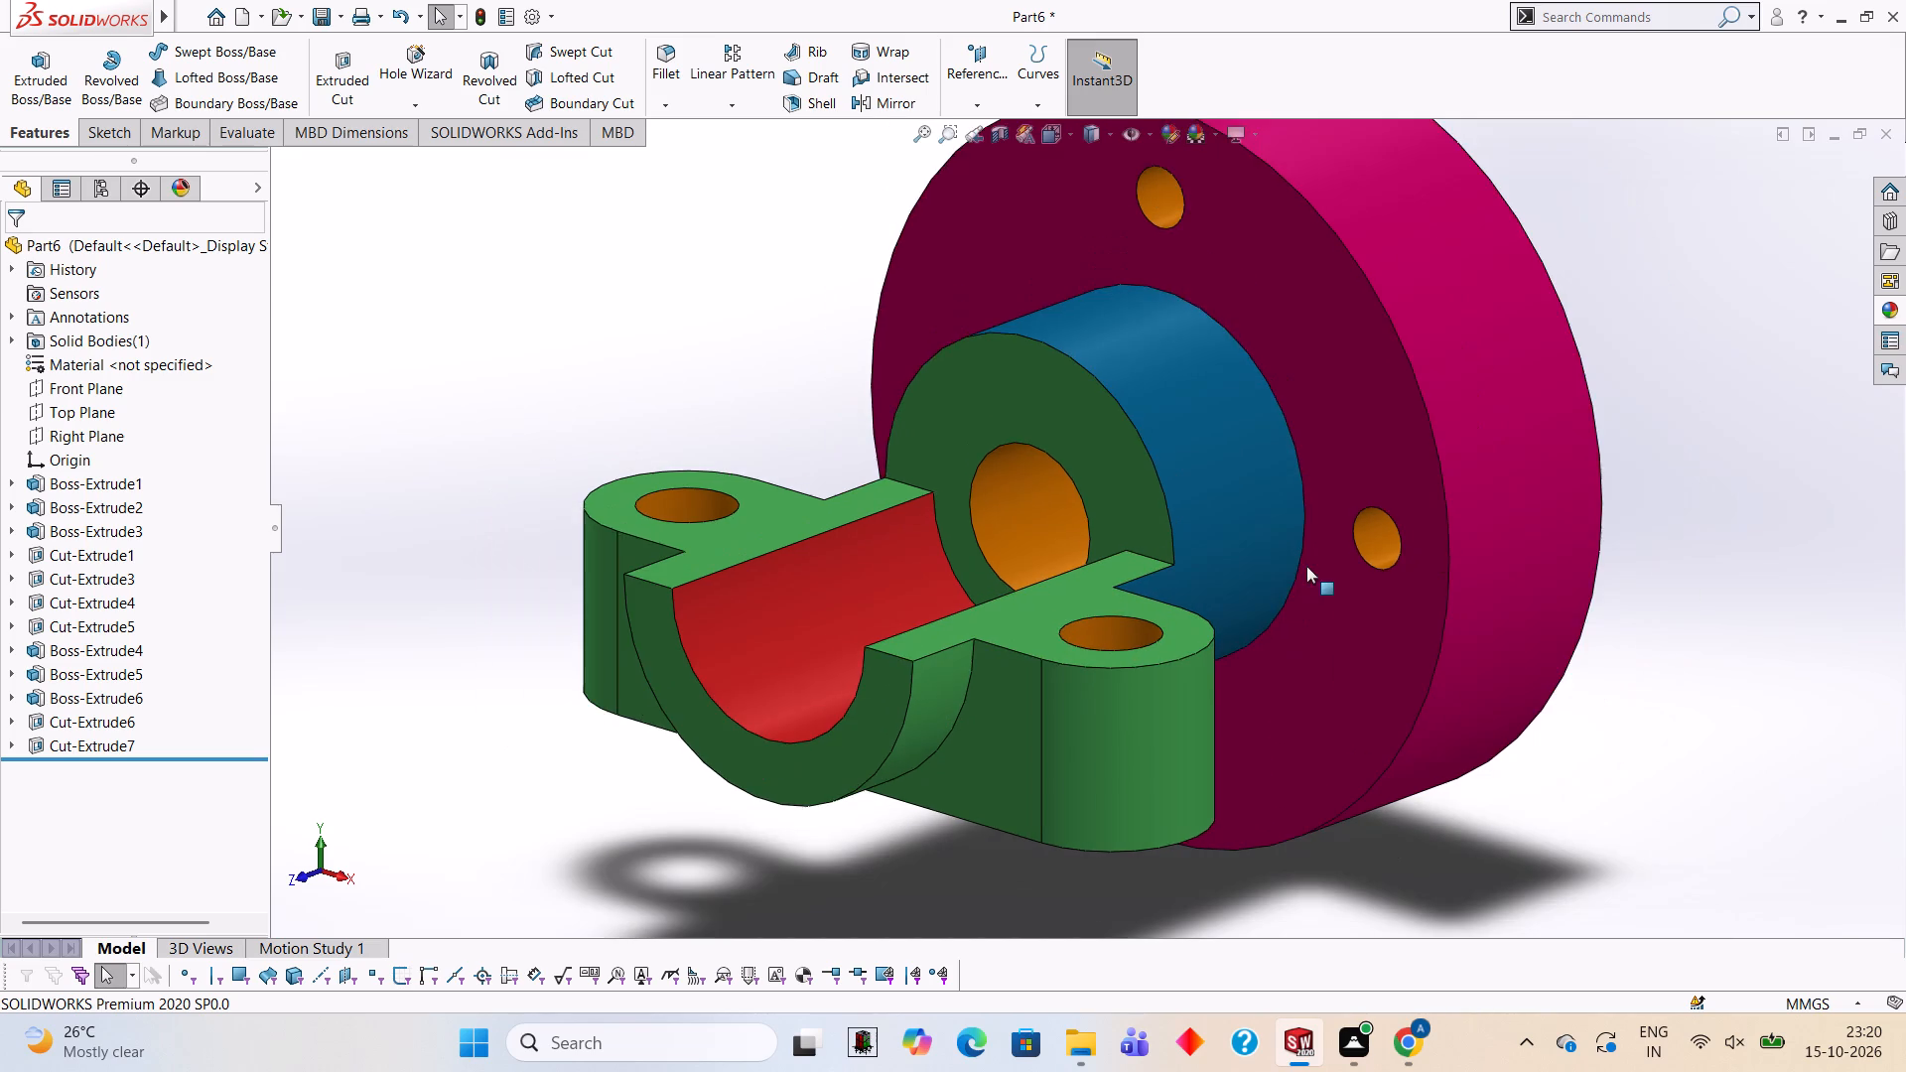
{"action": "scroll", "coordinate": [1306, 566], "scroll_direction": "up", "scroll_amount": 1}
{"action": "middle_click_drag", "start_coordinate": [1181, 545], "coordinate": [1080, 557]}
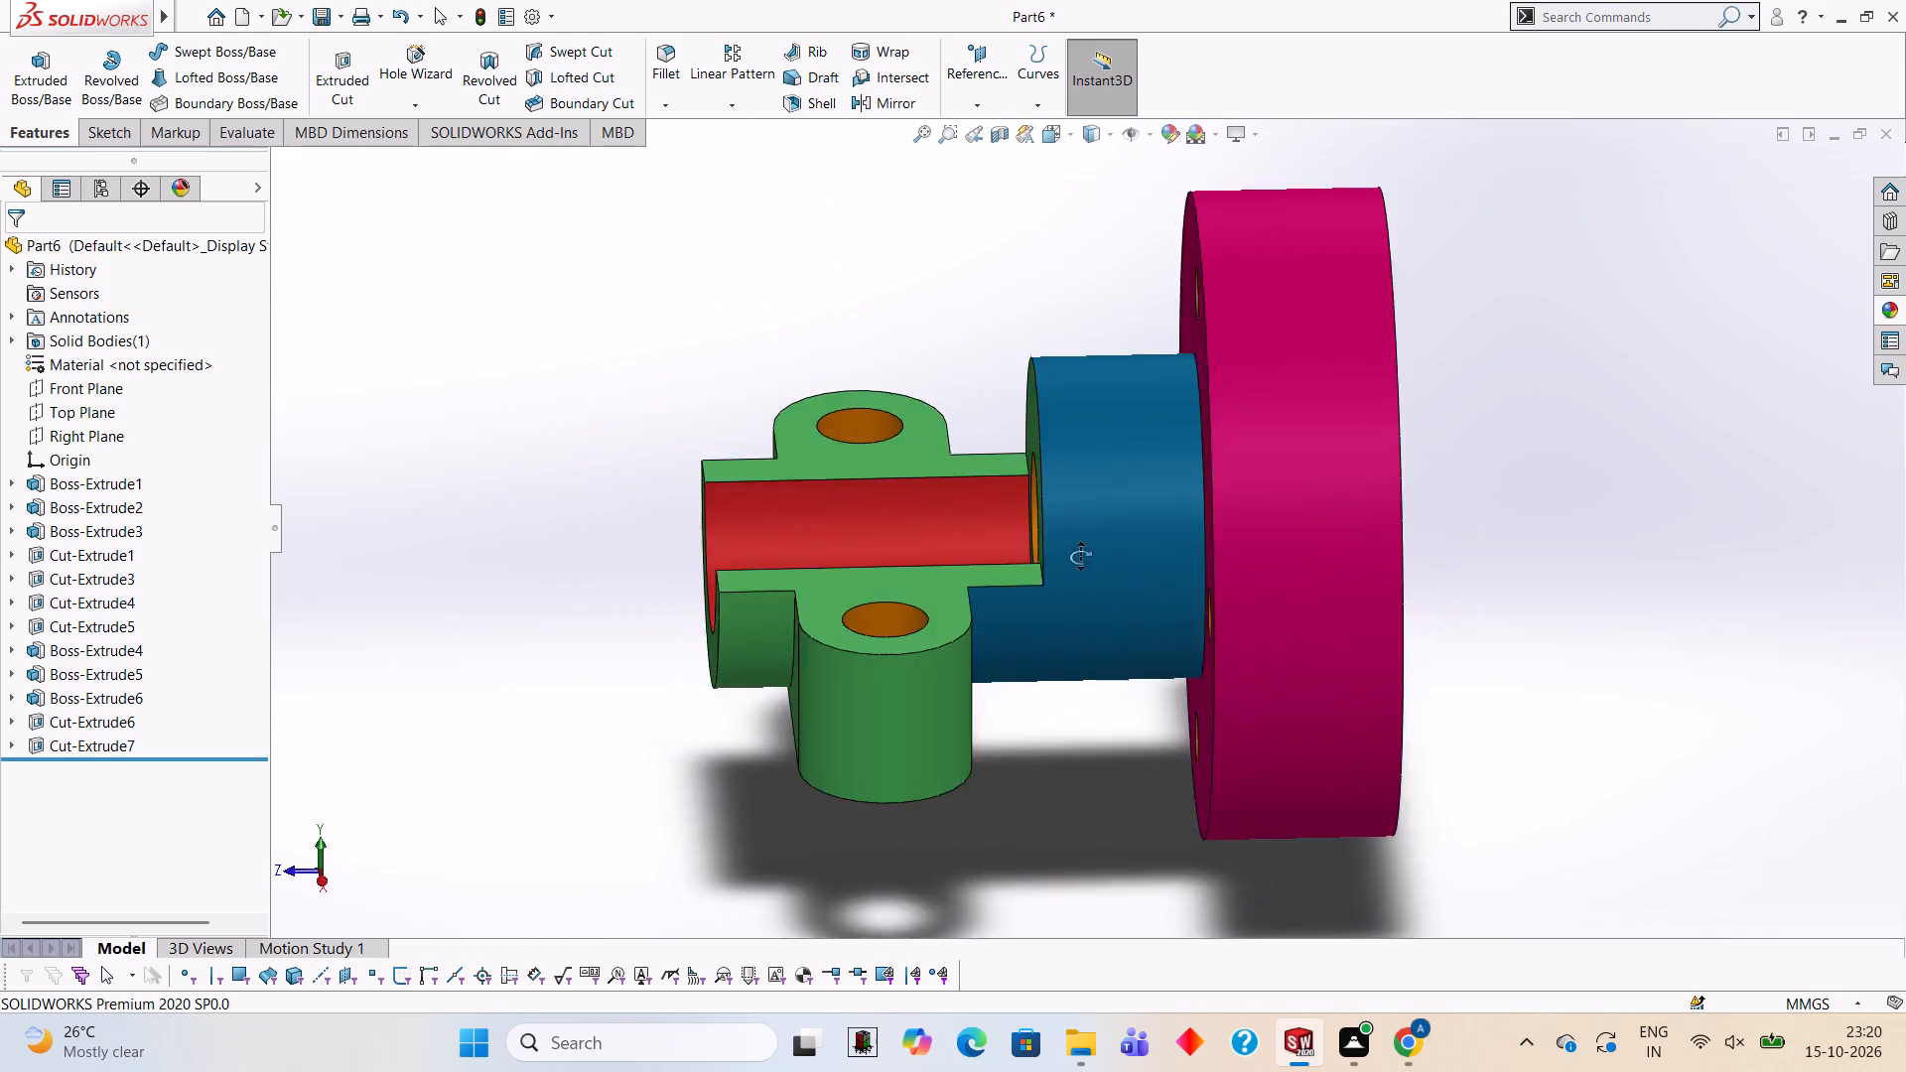
{"action": "middle_click_drag", "start_coordinate": [1080, 557], "coordinate": [1195, 301]}
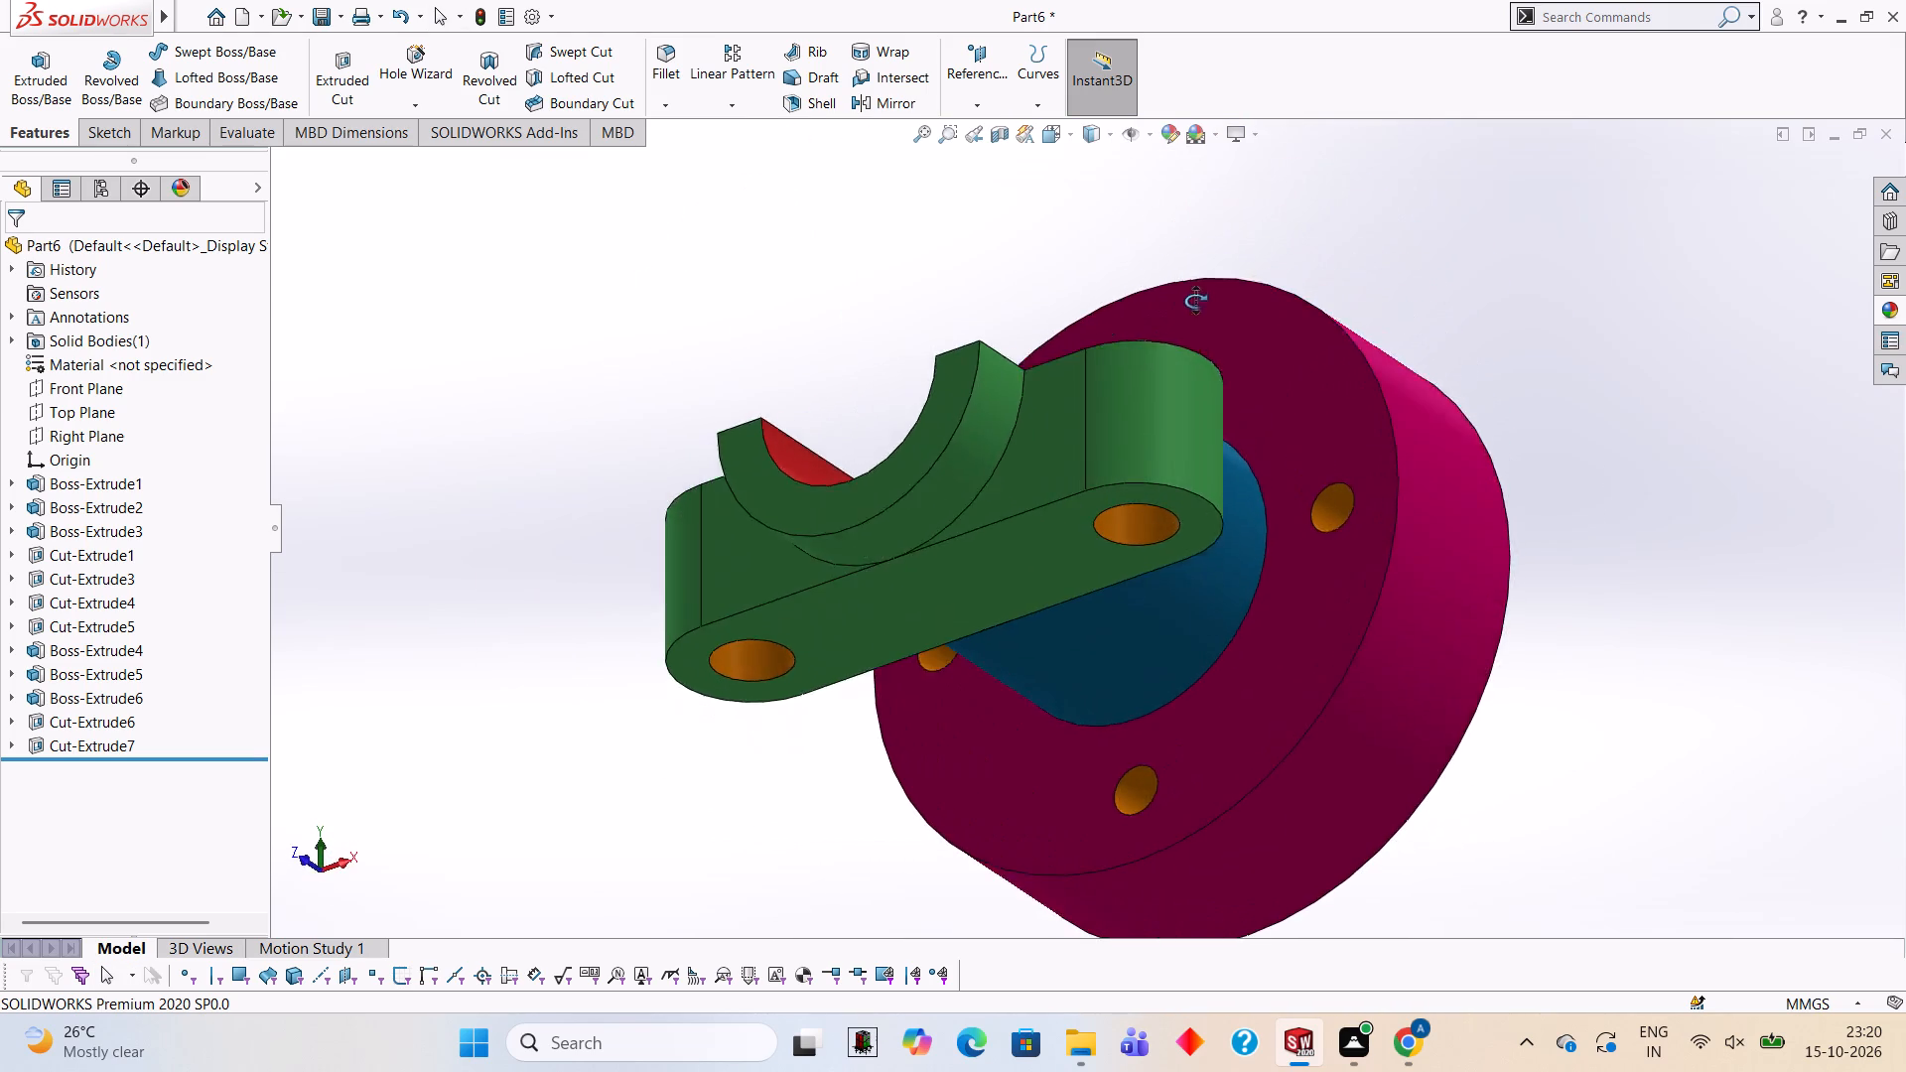
{"action": "middle_click_drag", "start_coordinate": [1195, 301], "coordinate": [1236, 410]}
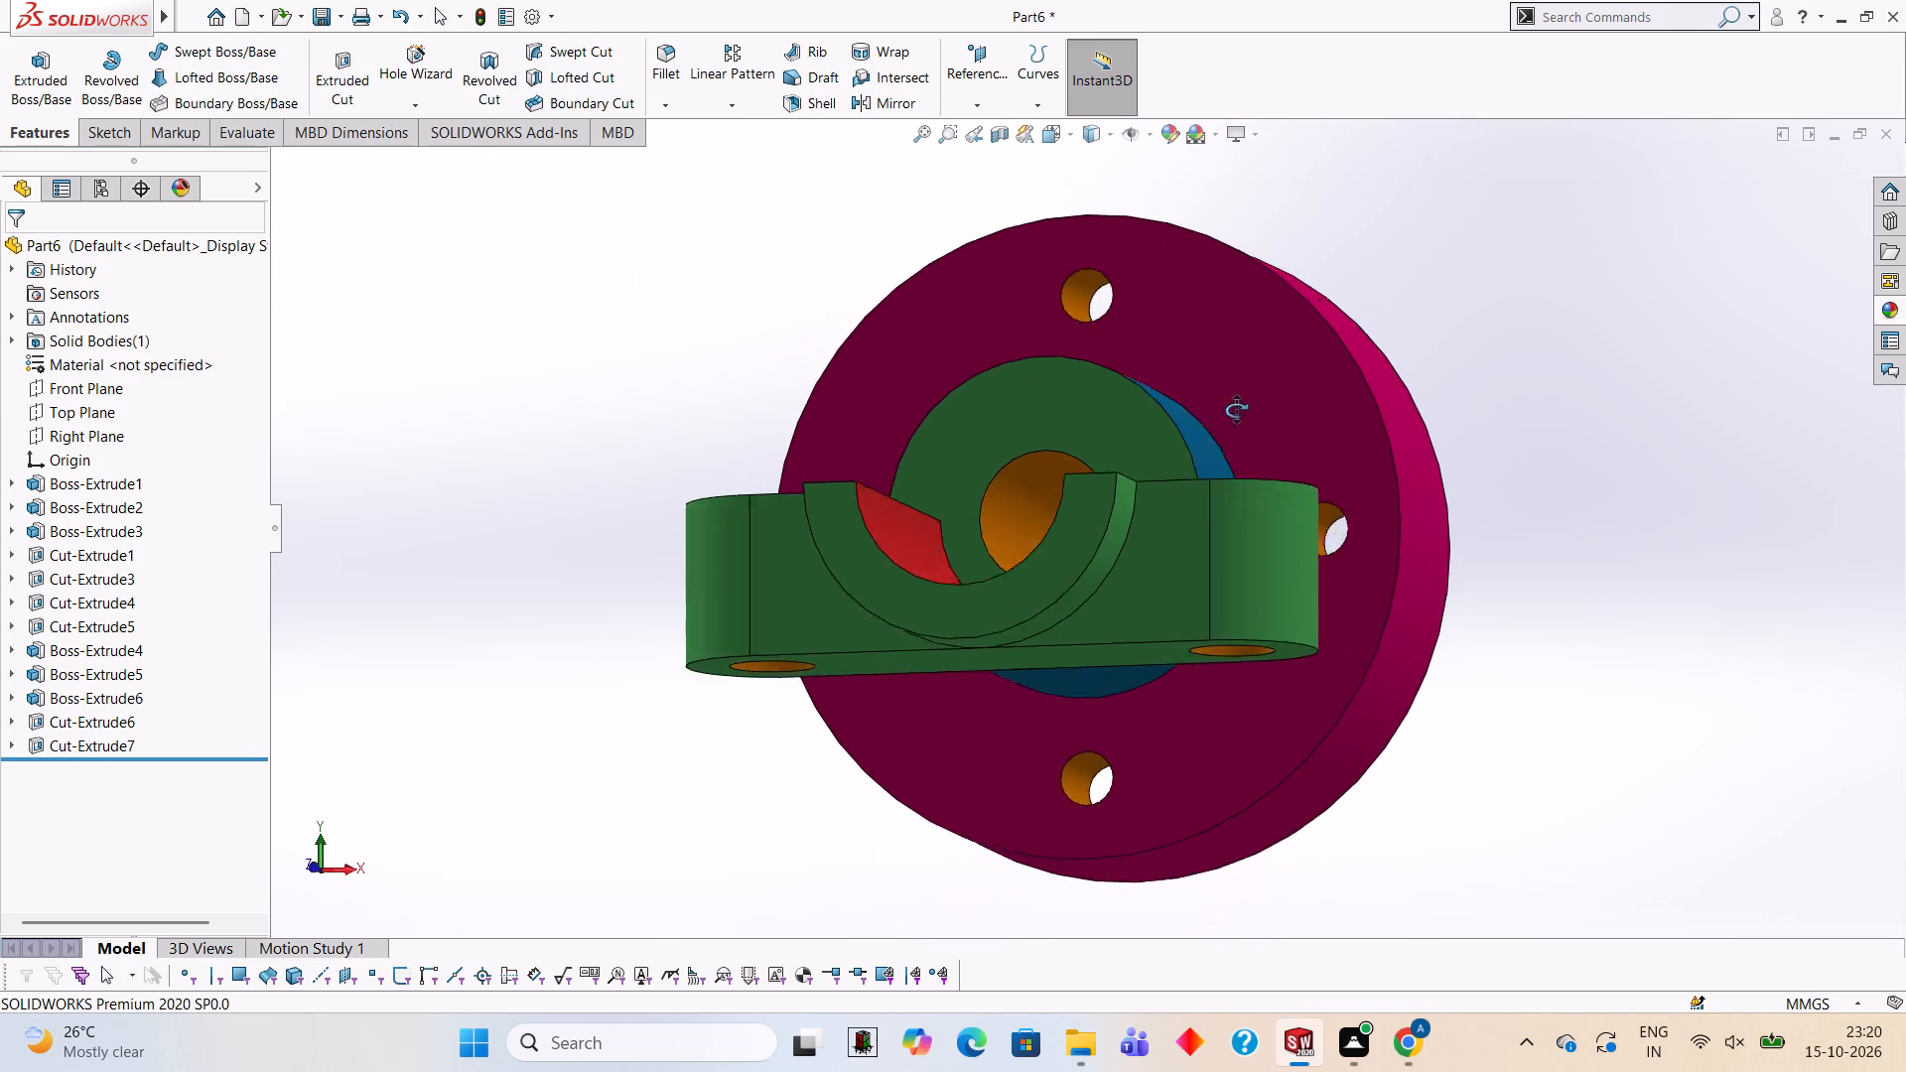
{"action": "middle_click_drag", "start_coordinate": [1236, 410], "coordinate": [1211, 591]}
{"action": "scroll", "coordinate": [1003, 484], "scroll_direction": "down", "scroll_amount": 1}
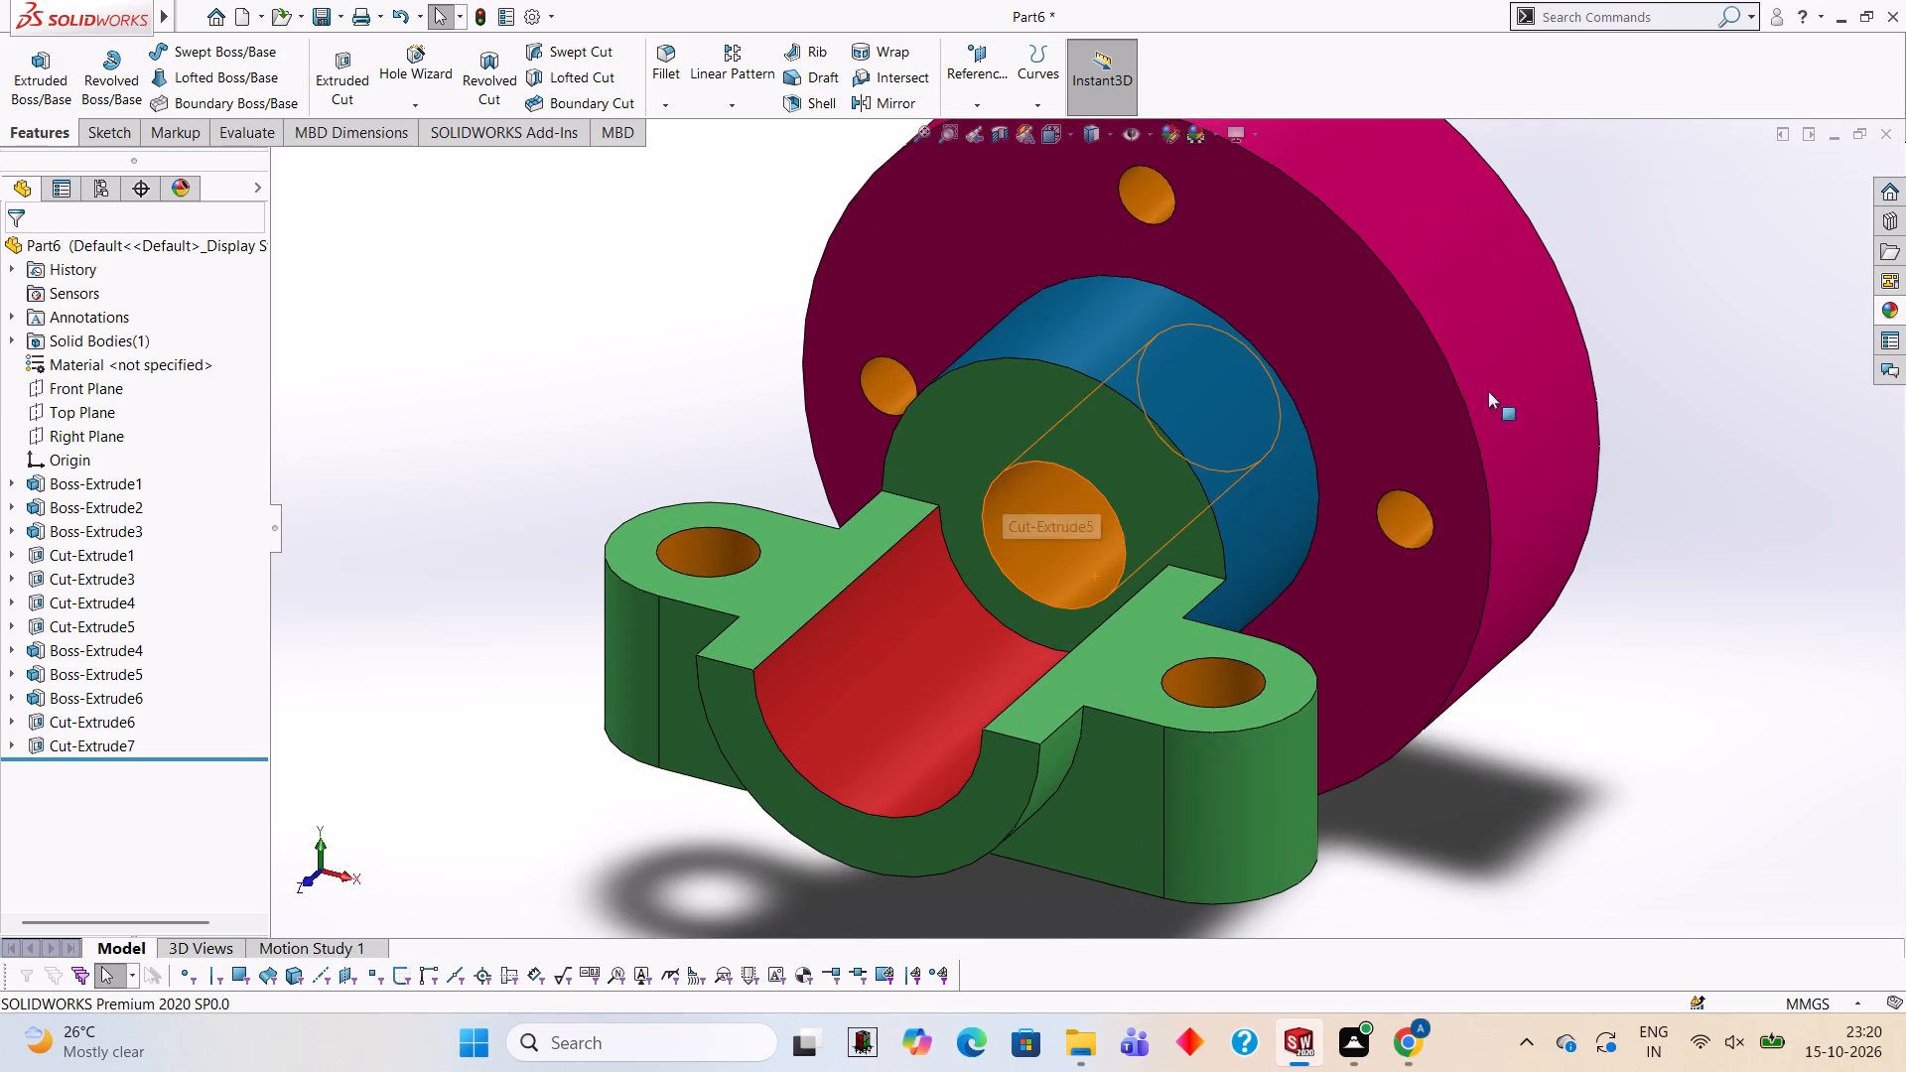
{"action": "left_click", "coordinate": [1899, 314]}
{"action": "left_click_drag", "start_coordinate": [1732, 670], "coordinate": [1303, 549]}
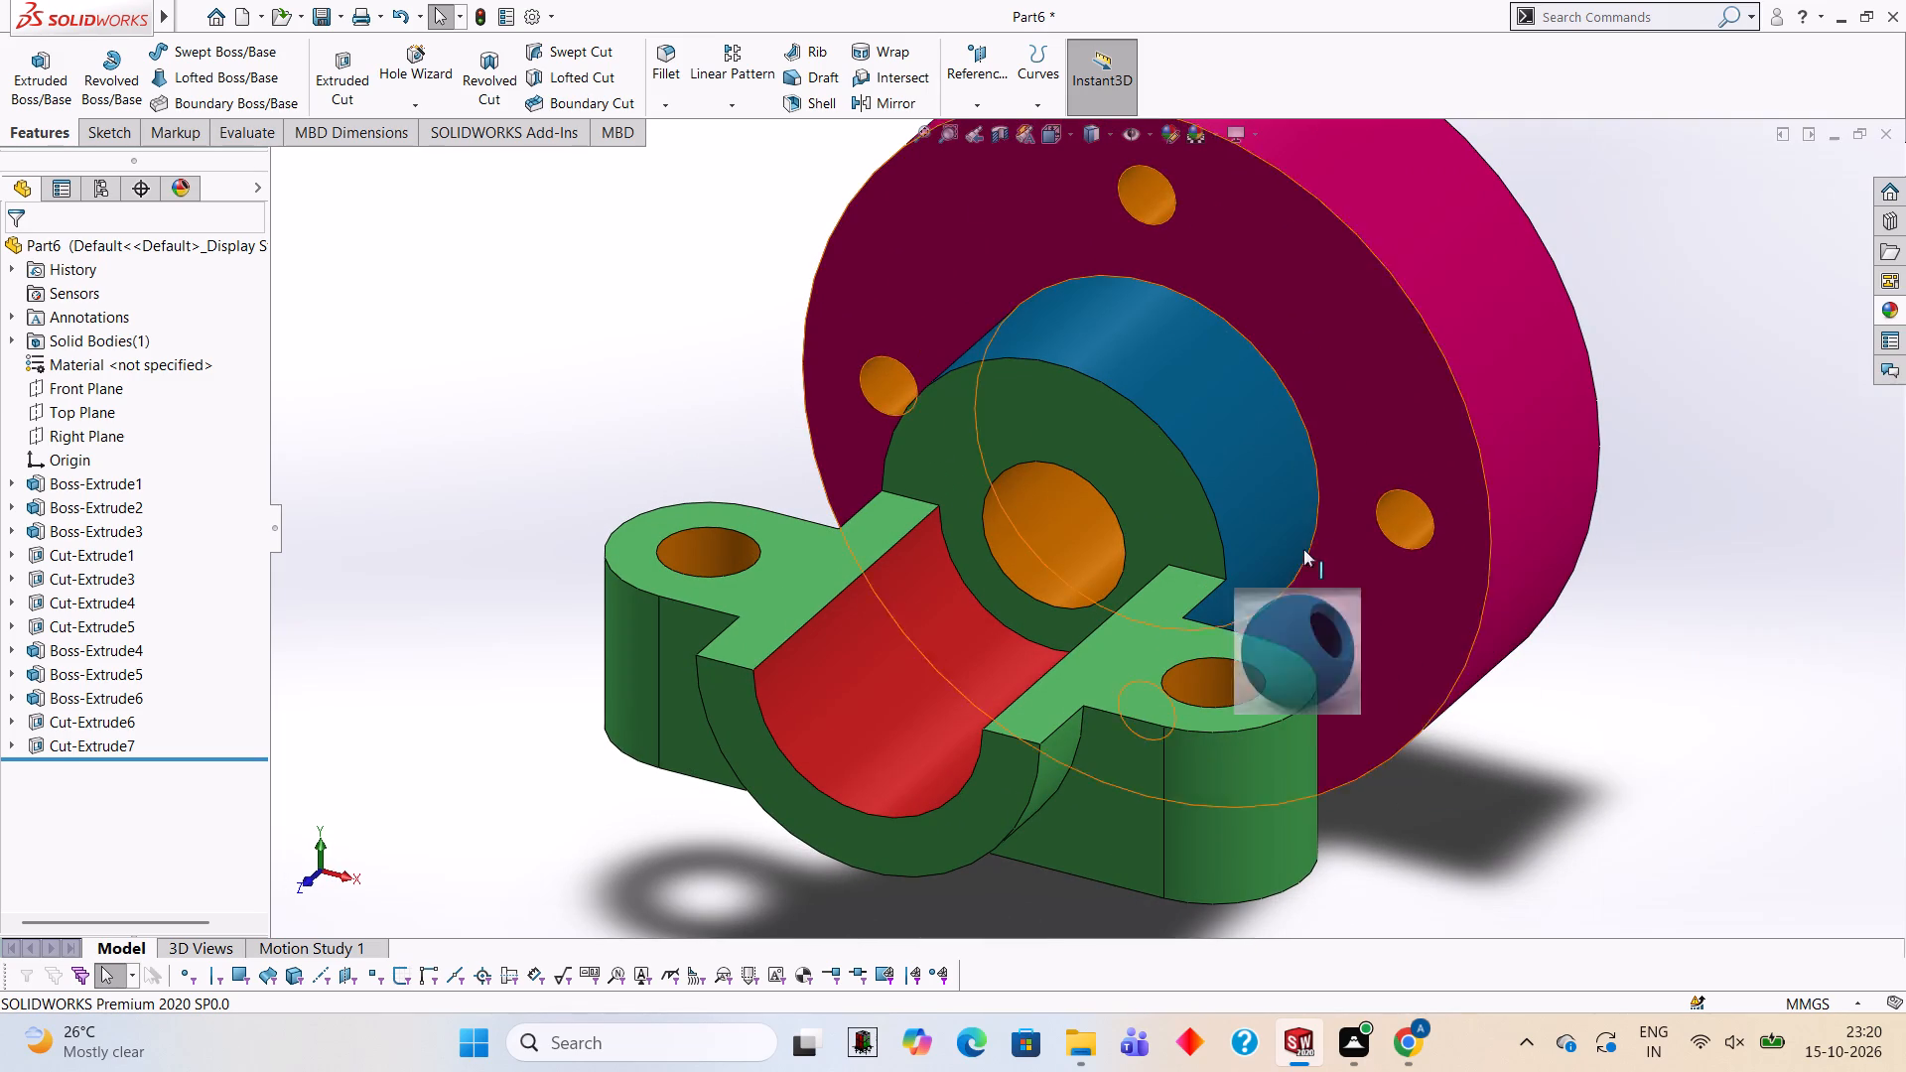
{"action": "left_click_drag", "start_coordinate": [1303, 549], "coordinate": [1084, 391]}
{"action": "left_click", "coordinate": [1084, 391]}
Examine the recoloured boss and the rest of the part from several angles and zoom levels.
{"action": "scroll", "coordinate": [1084, 428], "scroll_direction": "up", "scroll_amount": 2}
{"action": "middle_click_drag", "start_coordinate": [1207, 548], "coordinate": [1163, 416]}
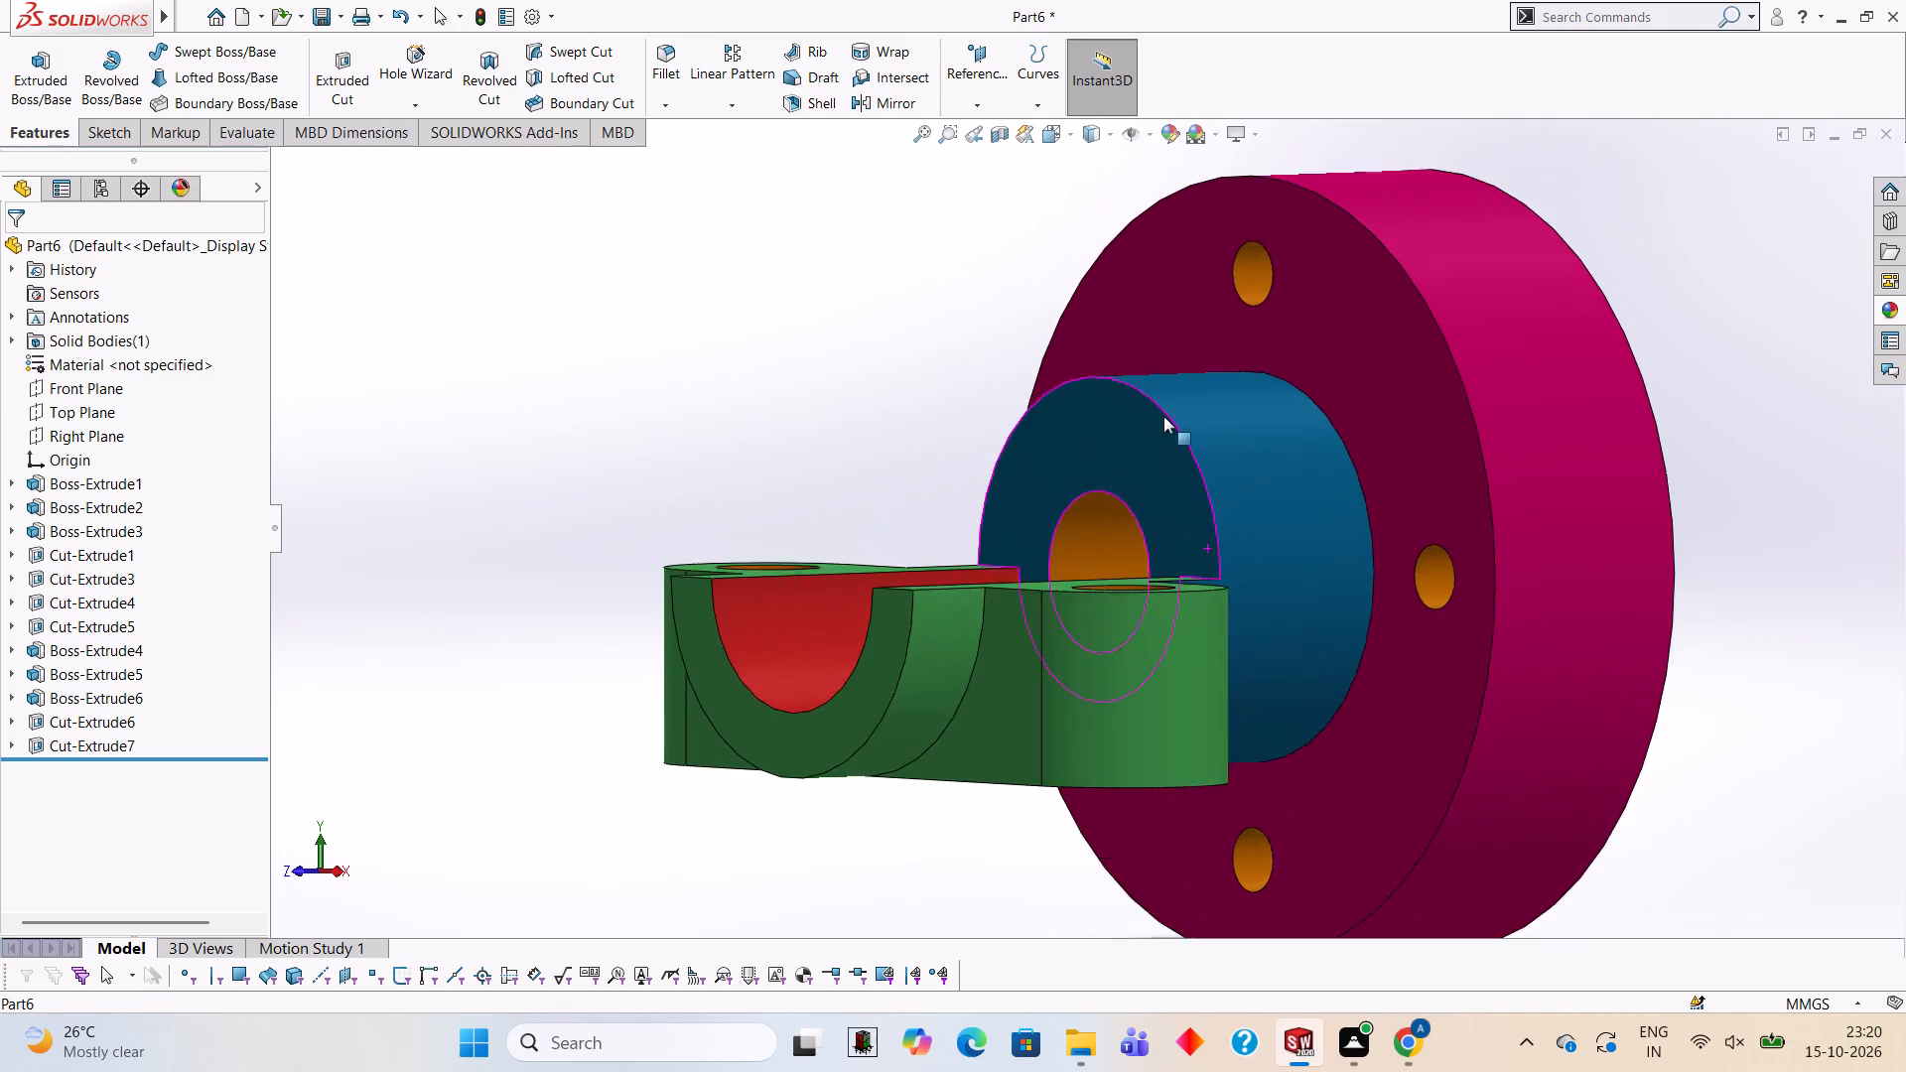
{"action": "middle_click_drag", "start_coordinate": [1163, 416], "coordinate": [1158, 417]}
{"action": "scroll", "coordinate": [1190, 530], "scroll_direction": "up", "scroll_amount": 2}
{"action": "scroll", "coordinate": [1196, 579], "scroll_direction": "down", "scroll_amount": 2}
{"action": "middle_click_drag", "start_coordinate": [1128, 478], "coordinate": [1164, 626]}
{"action": "scroll", "coordinate": [1164, 626], "scroll_direction": "down", "scroll_amount": 1}
{"action": "scroll", "coordinate": [1164, 626], "scroll_direction": "up", "scroll_amount": 4}
{"action": "scroll", "coordinate": [1121, 588], "scroll_direction": "down", "scroll_amount": 1}
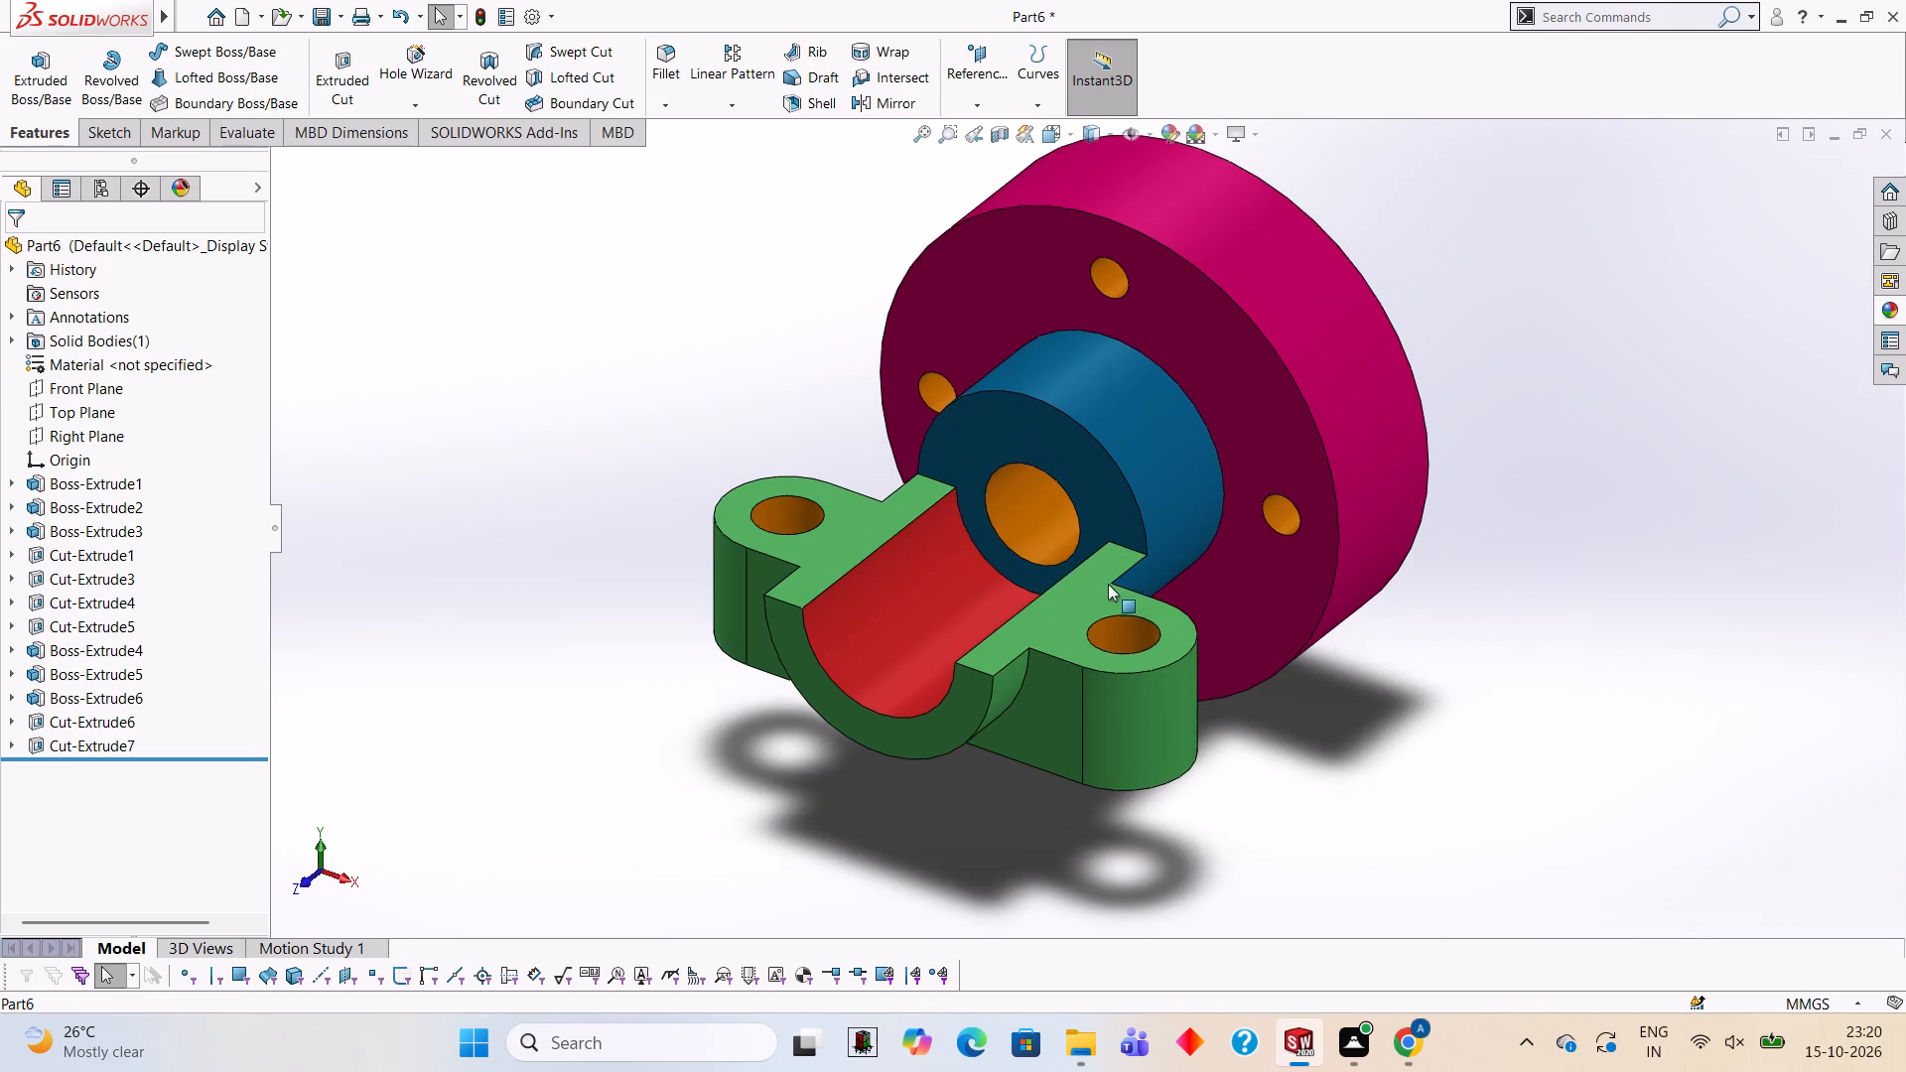
{"action": "scroll", "coordinate": [1108, 584], "scroll_direction": "down", "scroll_amount": 1}
{"action": "middle_click_drag", "start_coordinate": [1071, 522], "coordinate": [1058, 431]}
{"action": "scroll", "coordinate": [1062, 431], "scroll_direction": "down", "scroll_amount": 1}
{"action": "scroll", "coordinate": [1062, 431], "scroll_direction": "up", "scroll_amount": 2}
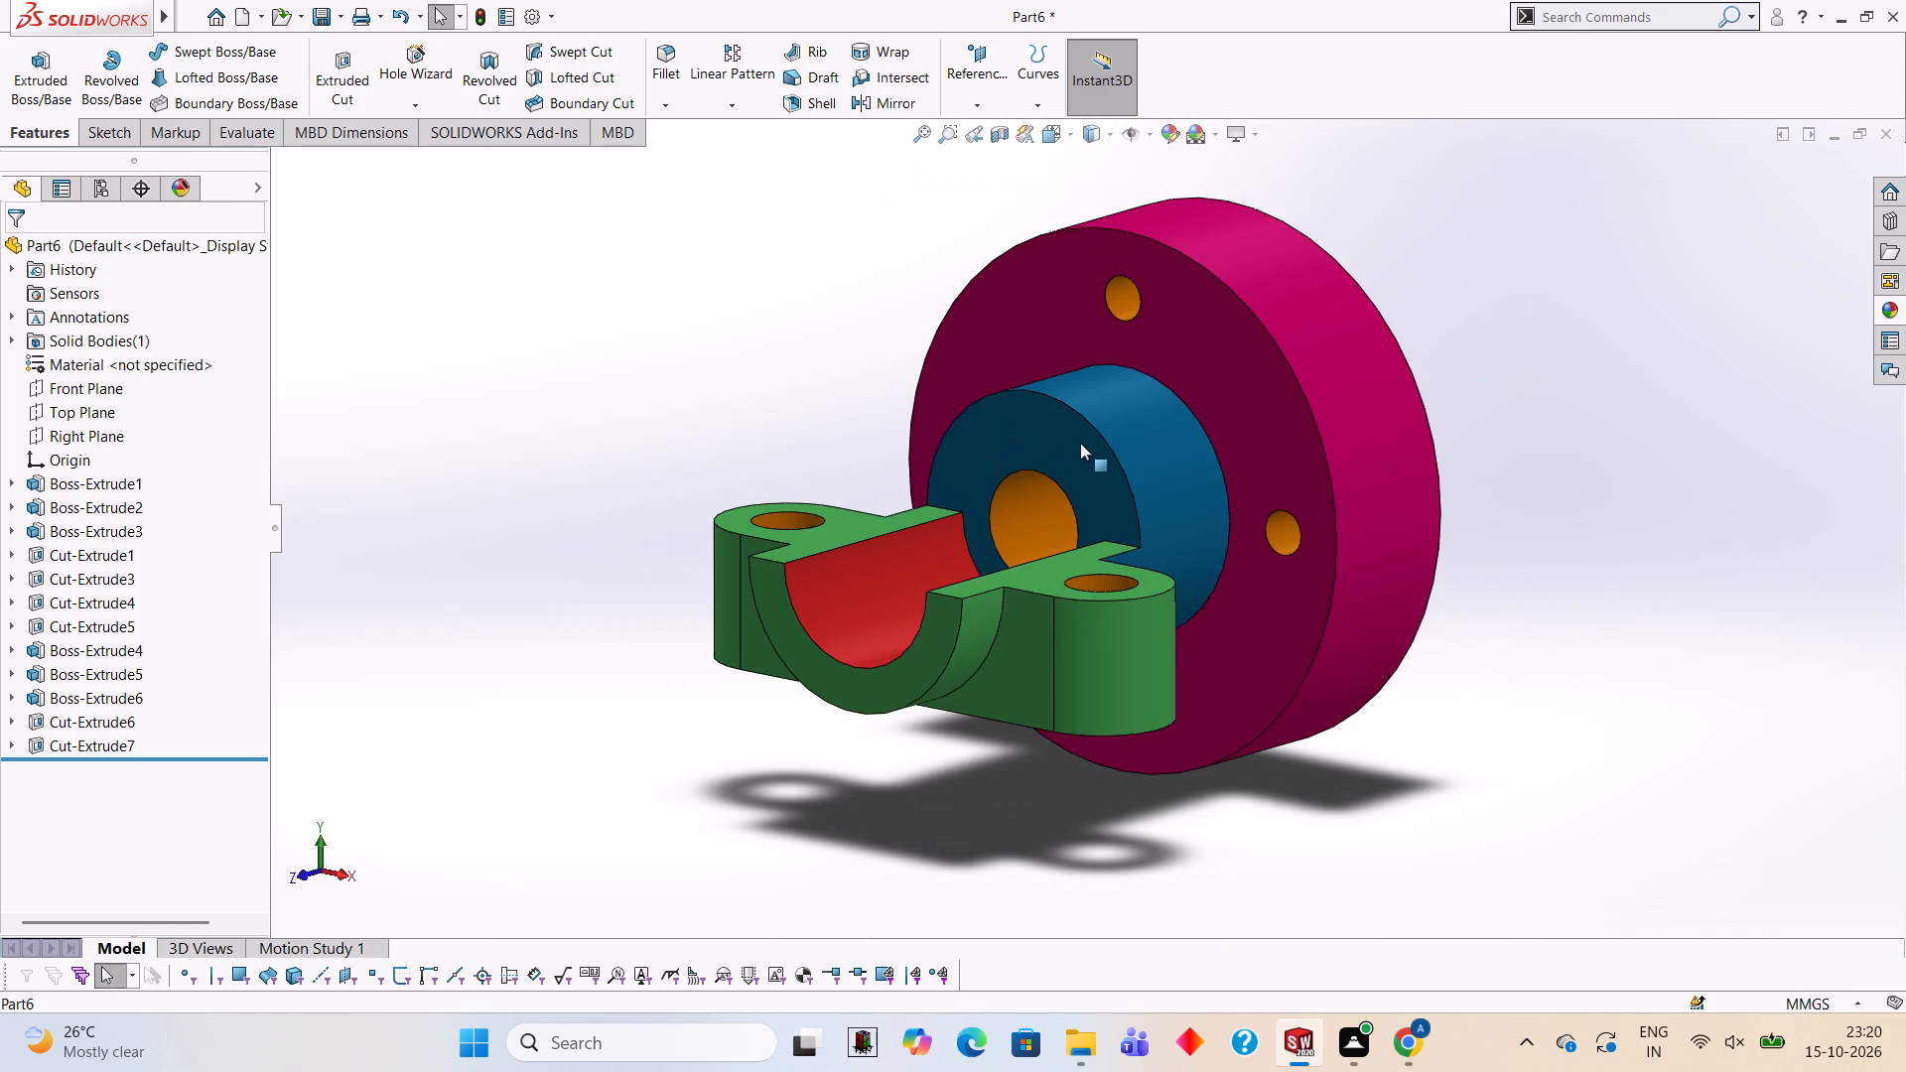
{"action": "scroll", "coordinate": [1080, 443], "scroll_direction": "down", "scroll_amount": 1}
{"action": "scroll", "coordinate": [1081, 440], "scroll_direction": "up", "scroll_amount": 1}
{"action": "scroll", "coordinate": [1131, 599], "scroll_direction": "down", "scroll_amount": 1}
{"action": "scroll", "coordinate": [972, 505], "scroll_direction": "up", "scroll_amount": 1}
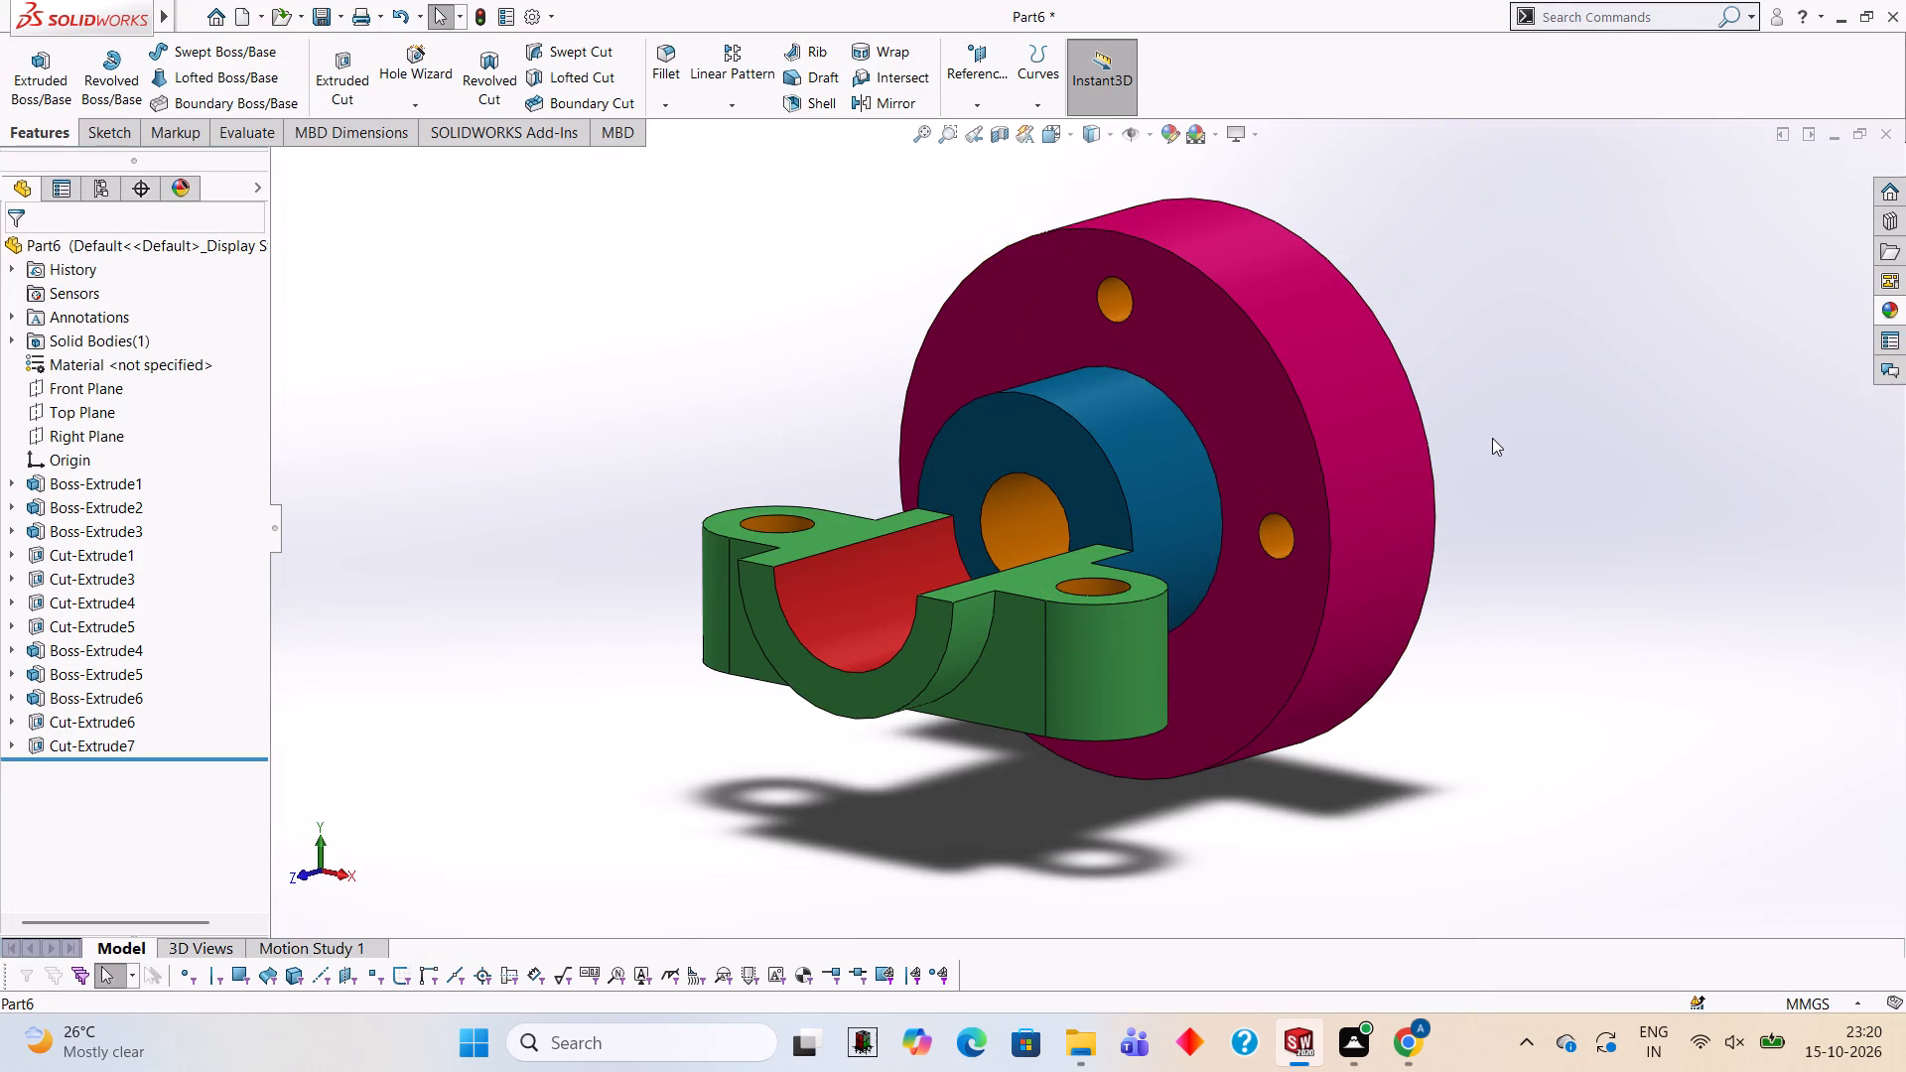
Save the part in the Documents folder as a SOLIDWORKS part named Flanged shaft bearing support.
{"action": "key", "text": "ctrl+s"}
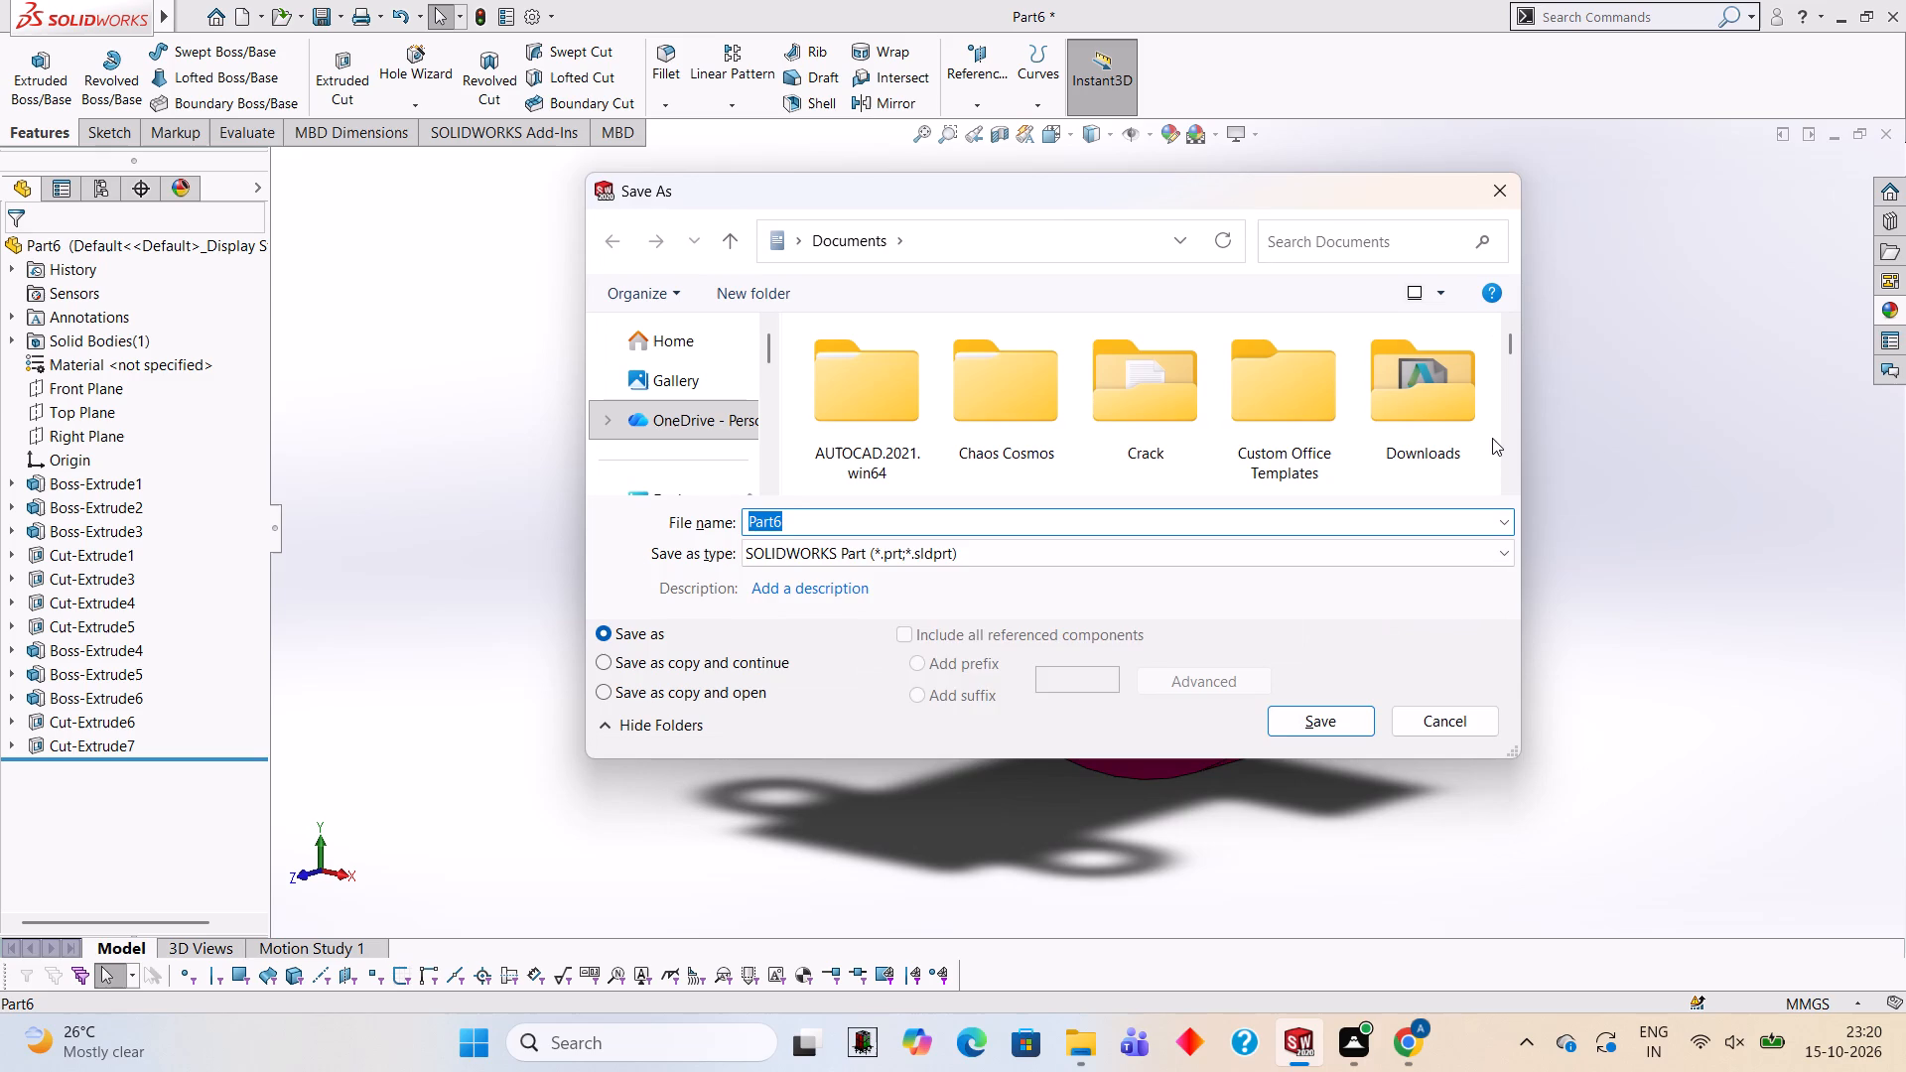
{"action": "key", "text": "f"}
{"action": "key", "text": "l"}
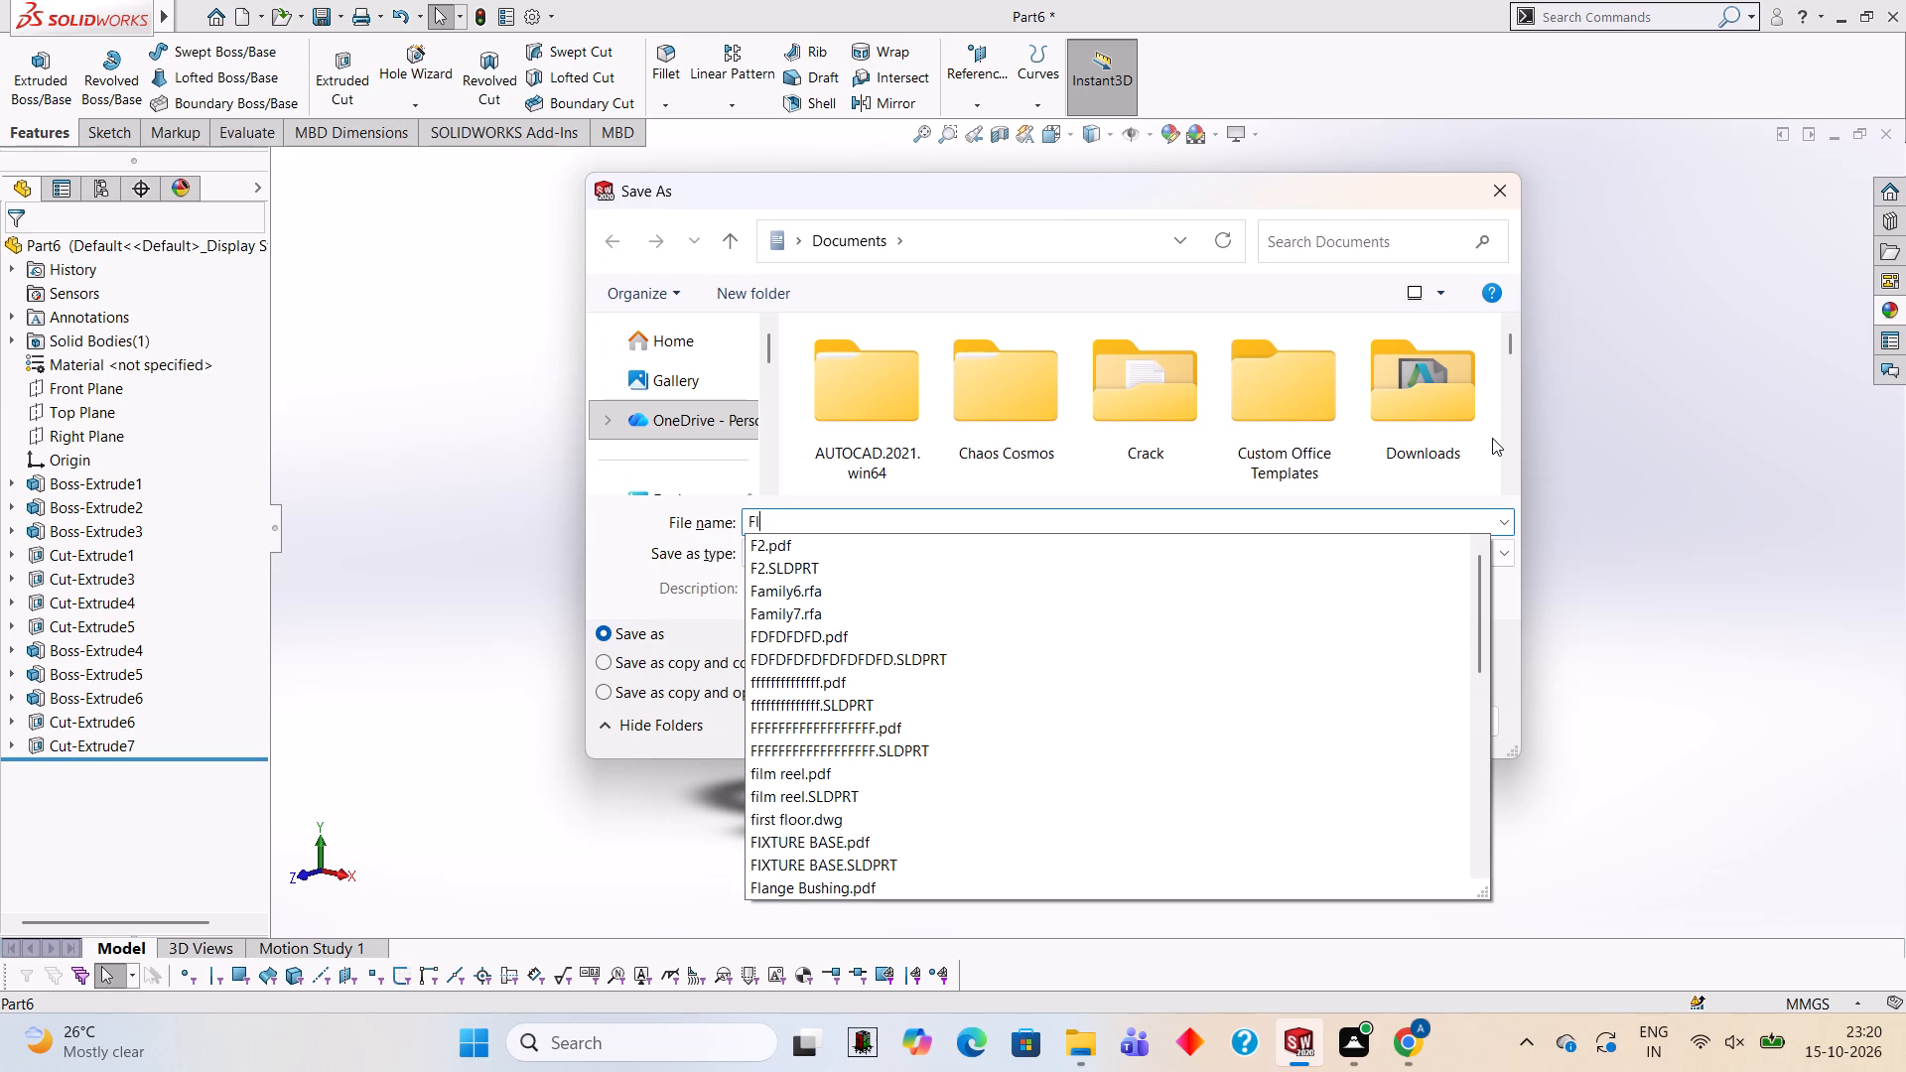
{"action": "type", "text": "ang"}
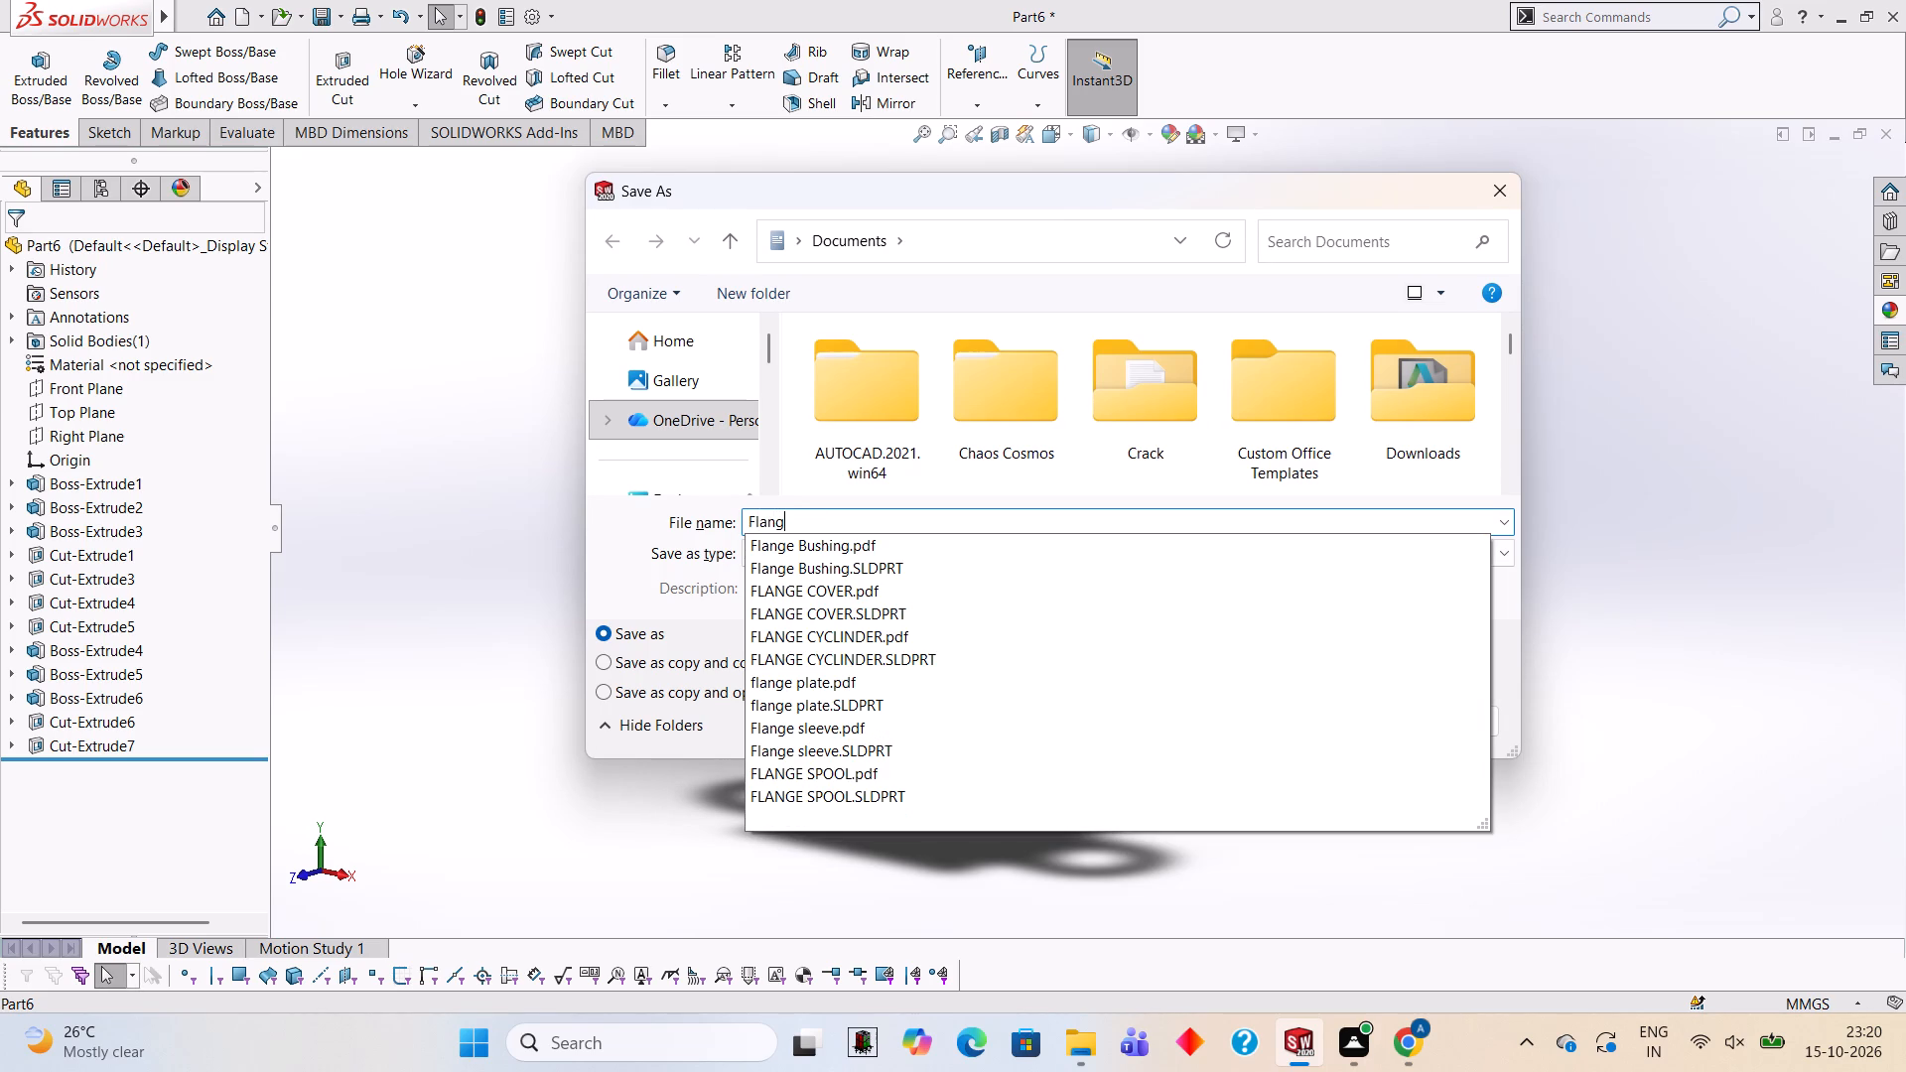
{"action": "type", "text": "ed"}
{"action": "key", "text": "space"}
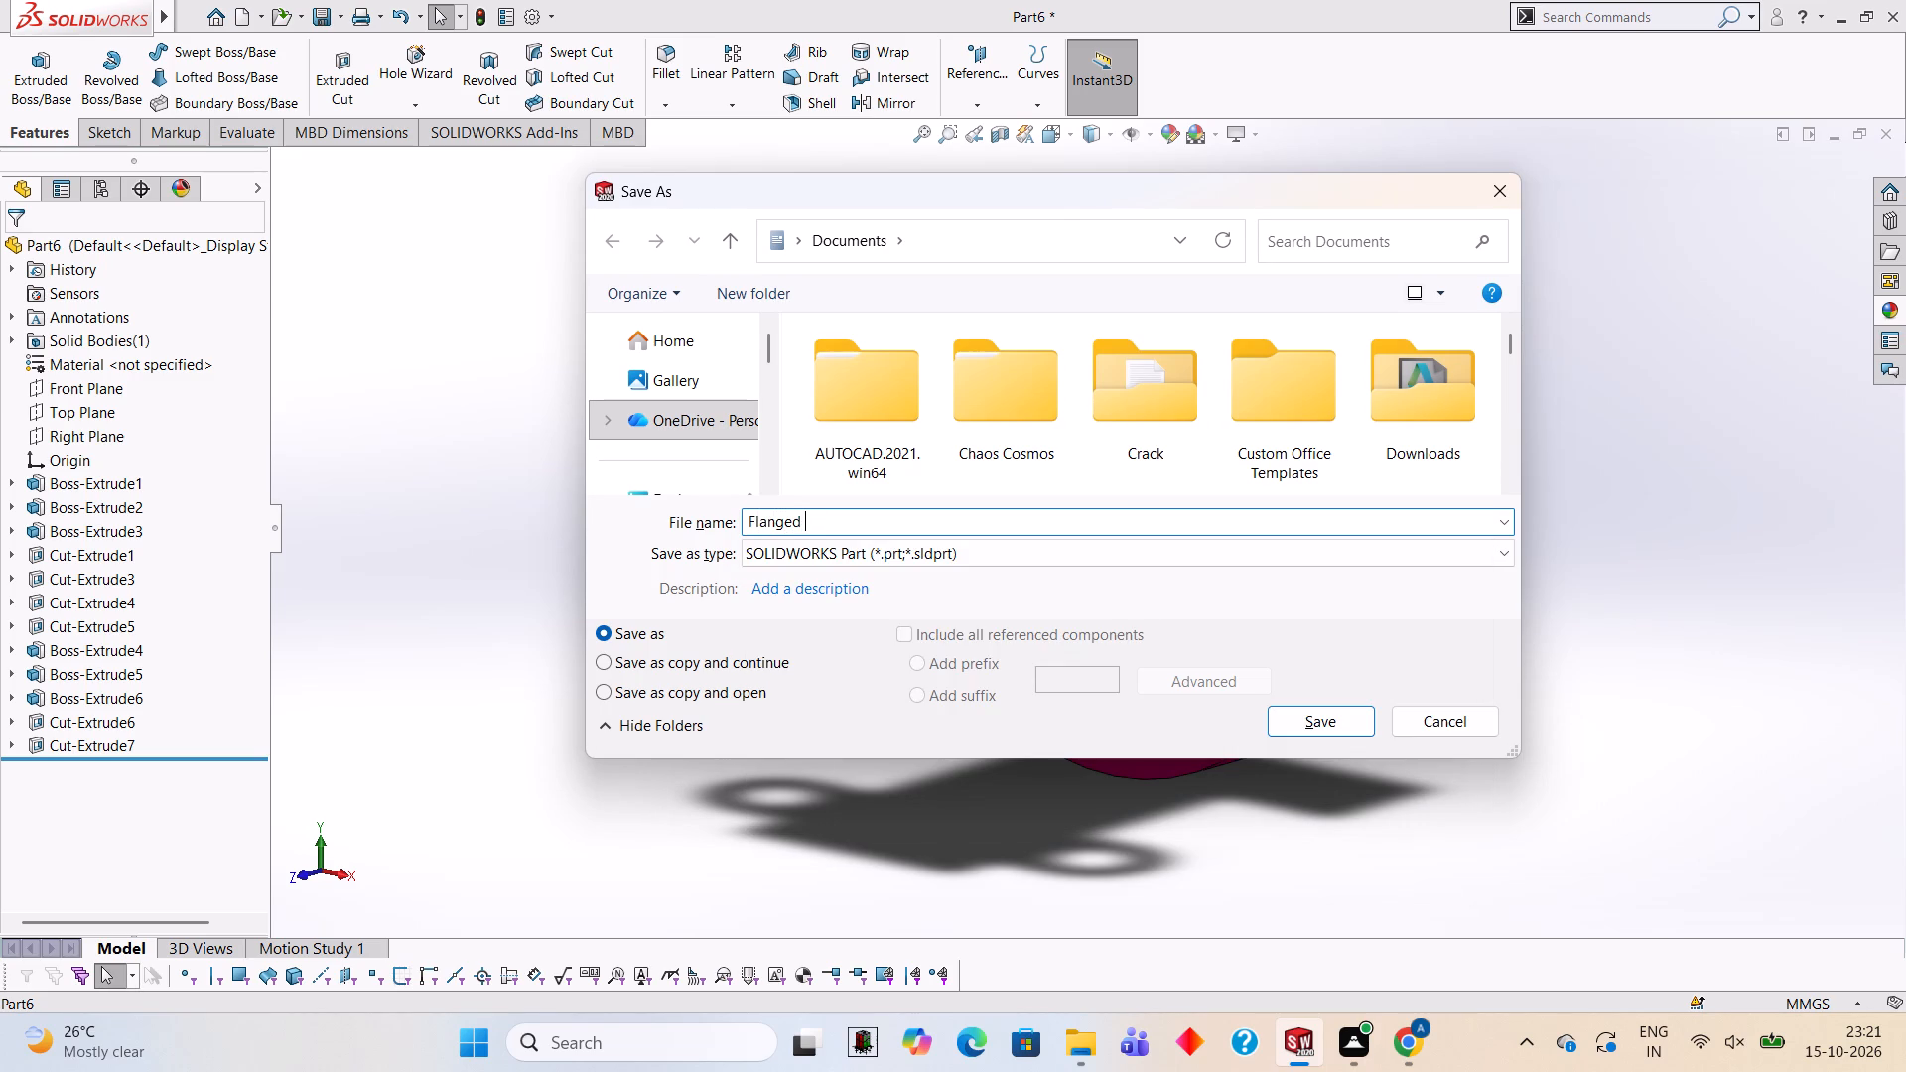
{"action": "key", "text": "s"}
{"action": "type", "text": "ha"}
{"action": "type", "text": "ft"}
{"action": "key", "text": "space"}
{"action": "type", "text": "bearing suo"}
{"action": "key", "text": "BackSpace"}
{"action": "type", "text": "pport"}
{"action": "key", "text": "space"}
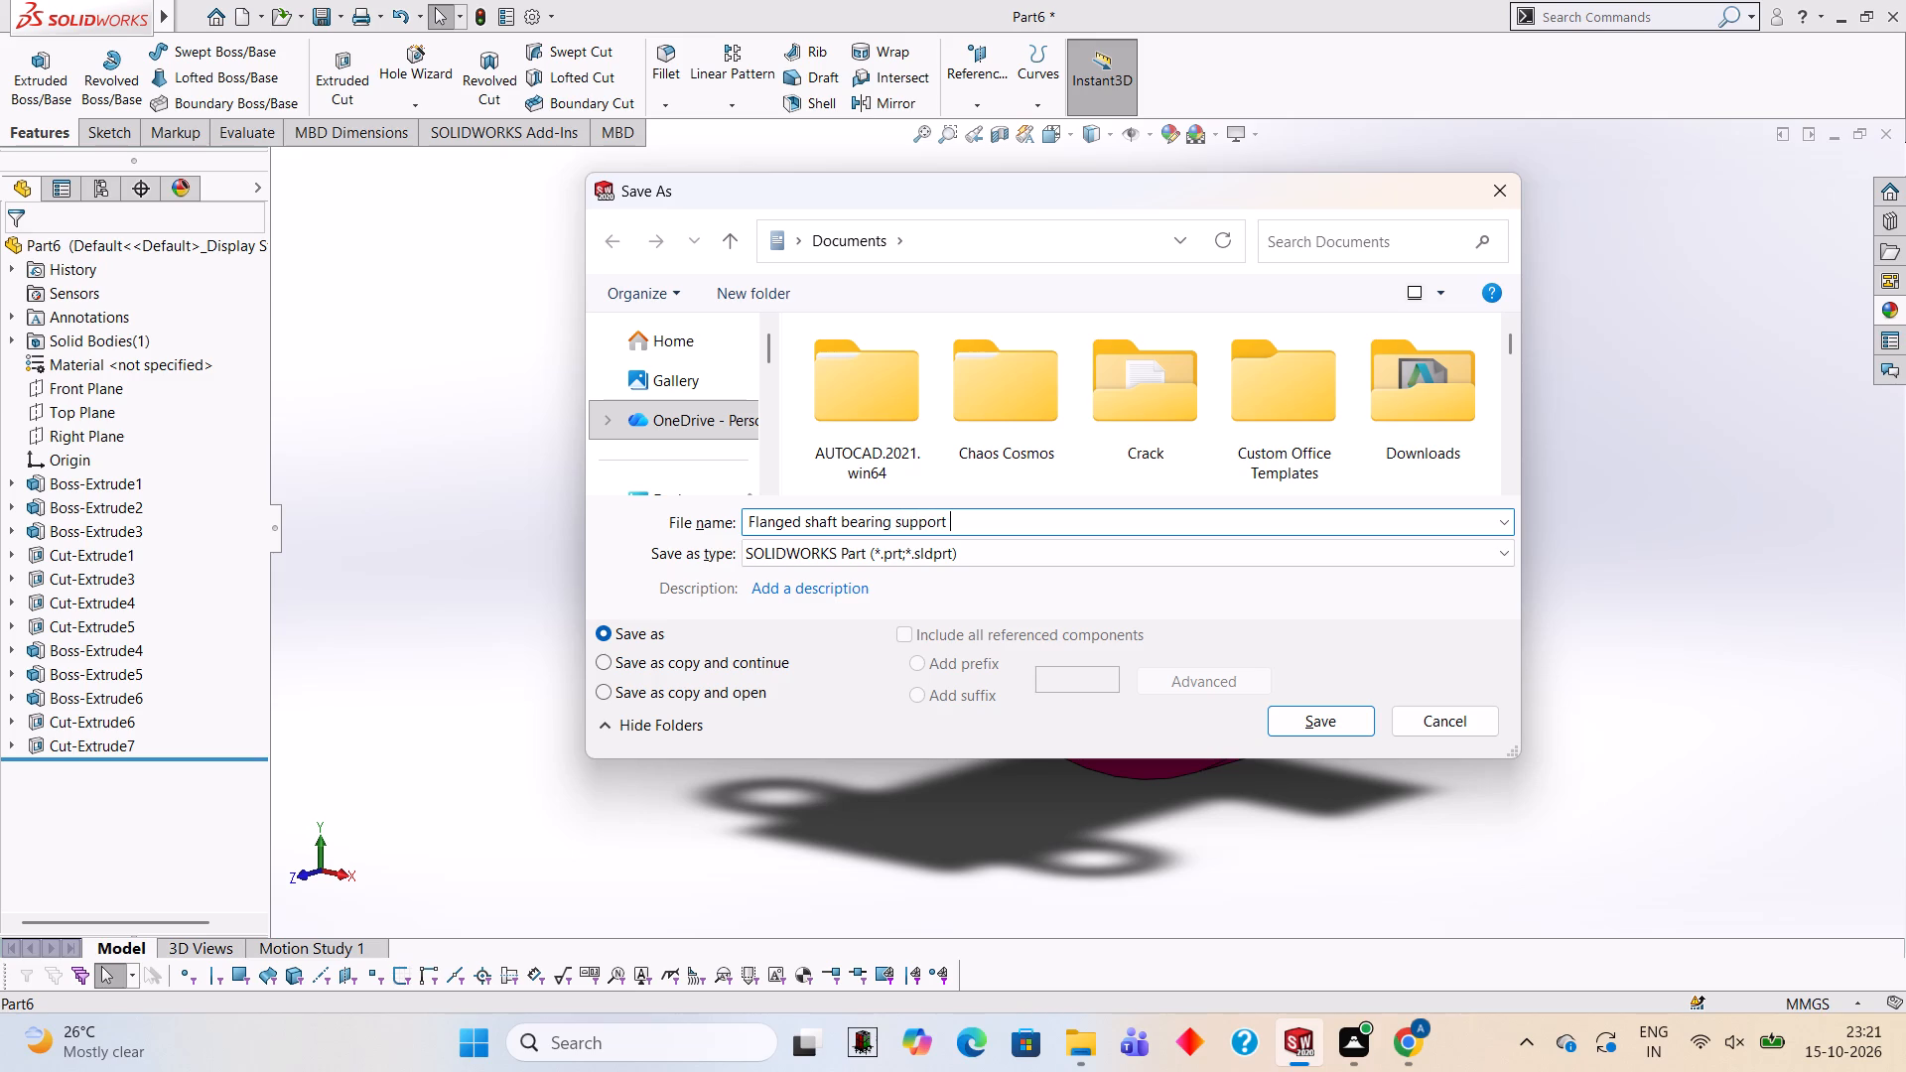
{"action": "key", "text": "Return"}
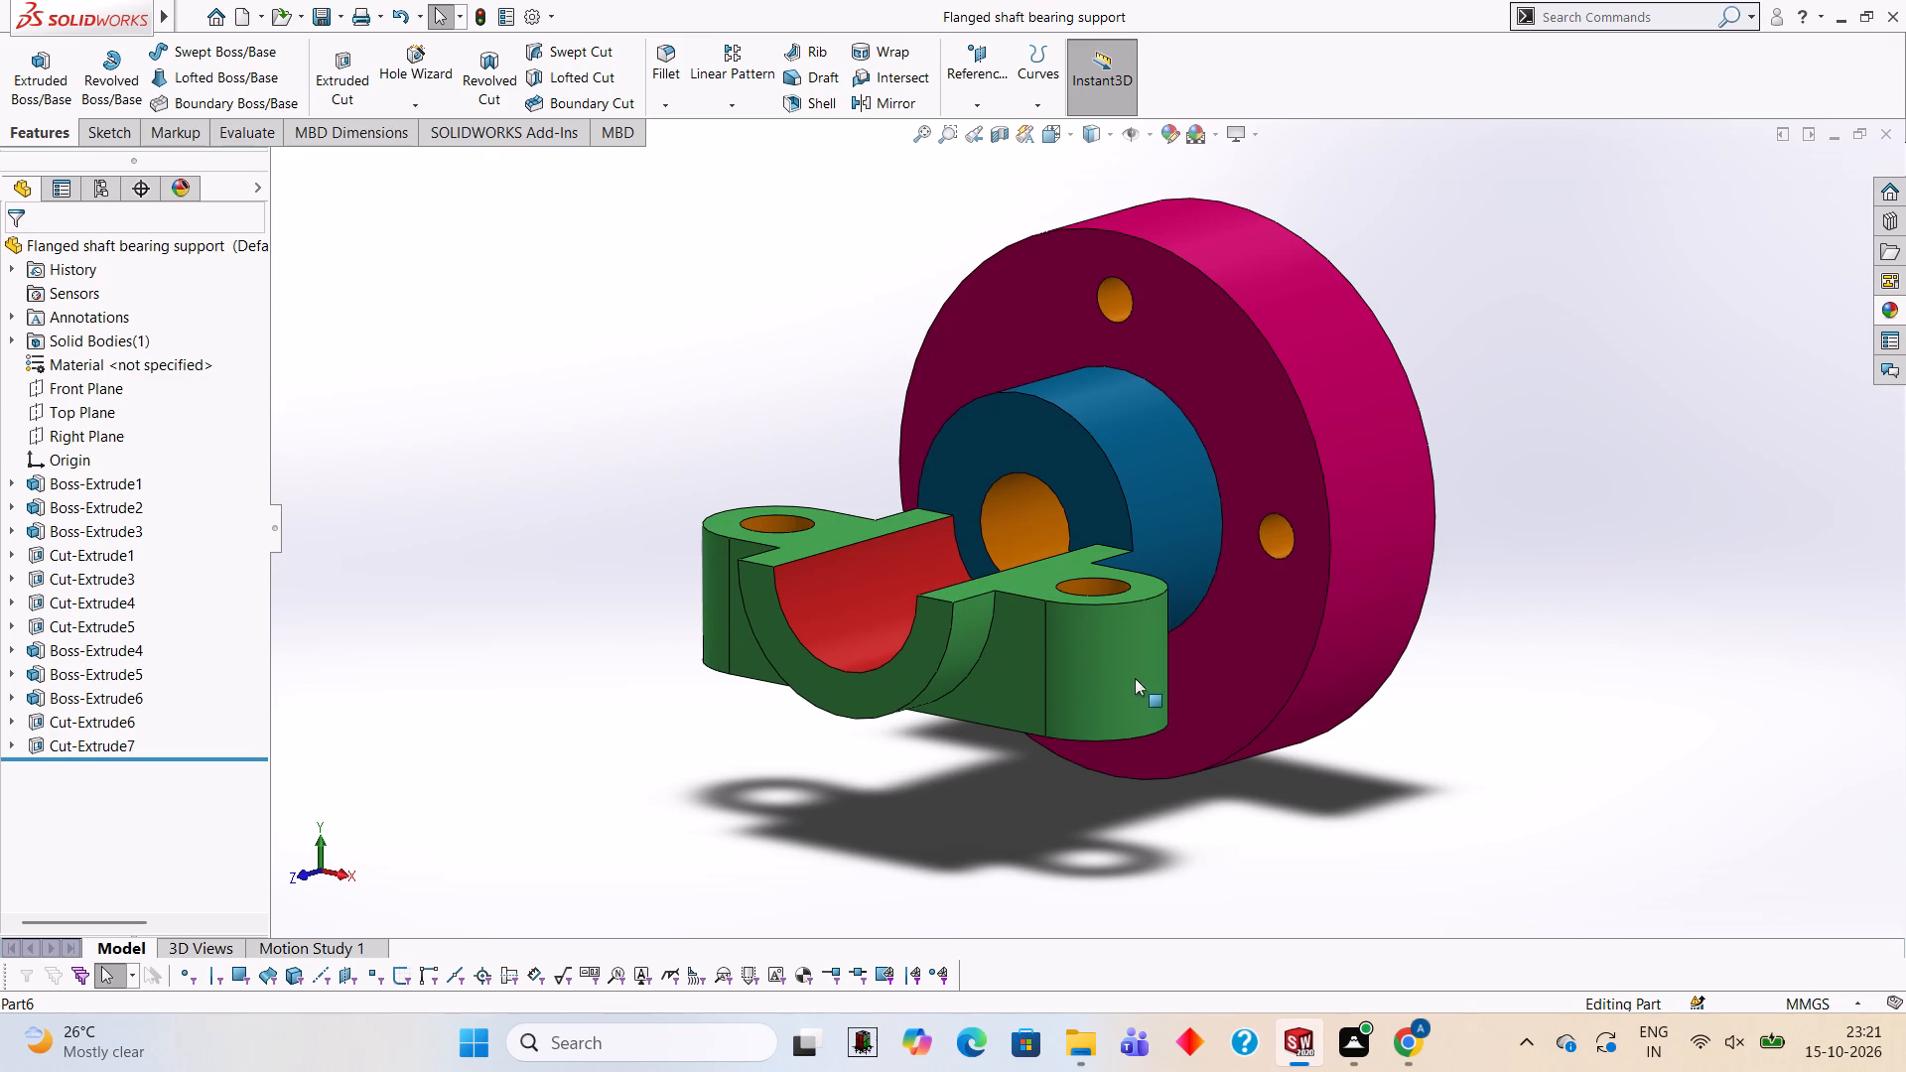
Save a PDF copy of the part in Documents under the name Flanged shaft bearing support.
{"action": "left_click", "coordinate": [340, 12]}
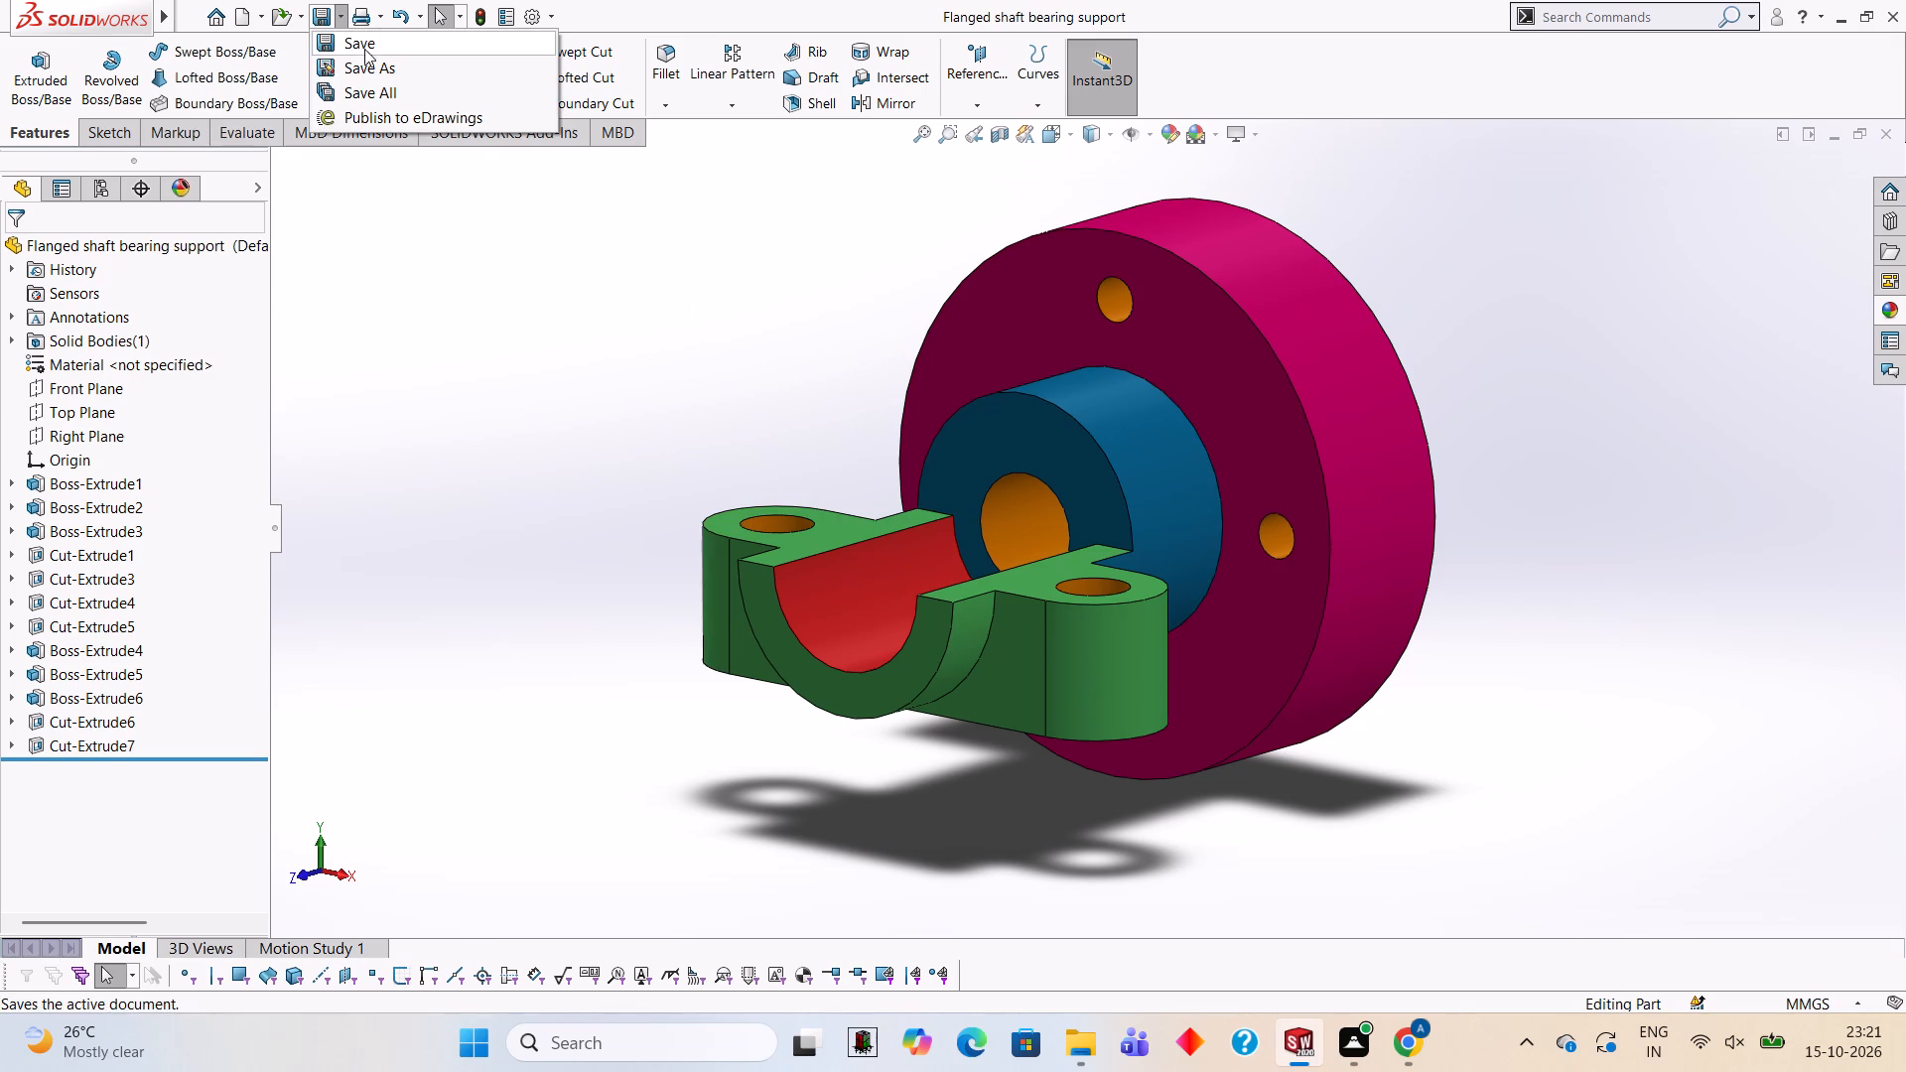
{"action": "left_click", "coordinate": [375, 58]}
{"action": "left_click", "coordinate": [1033, 557]}
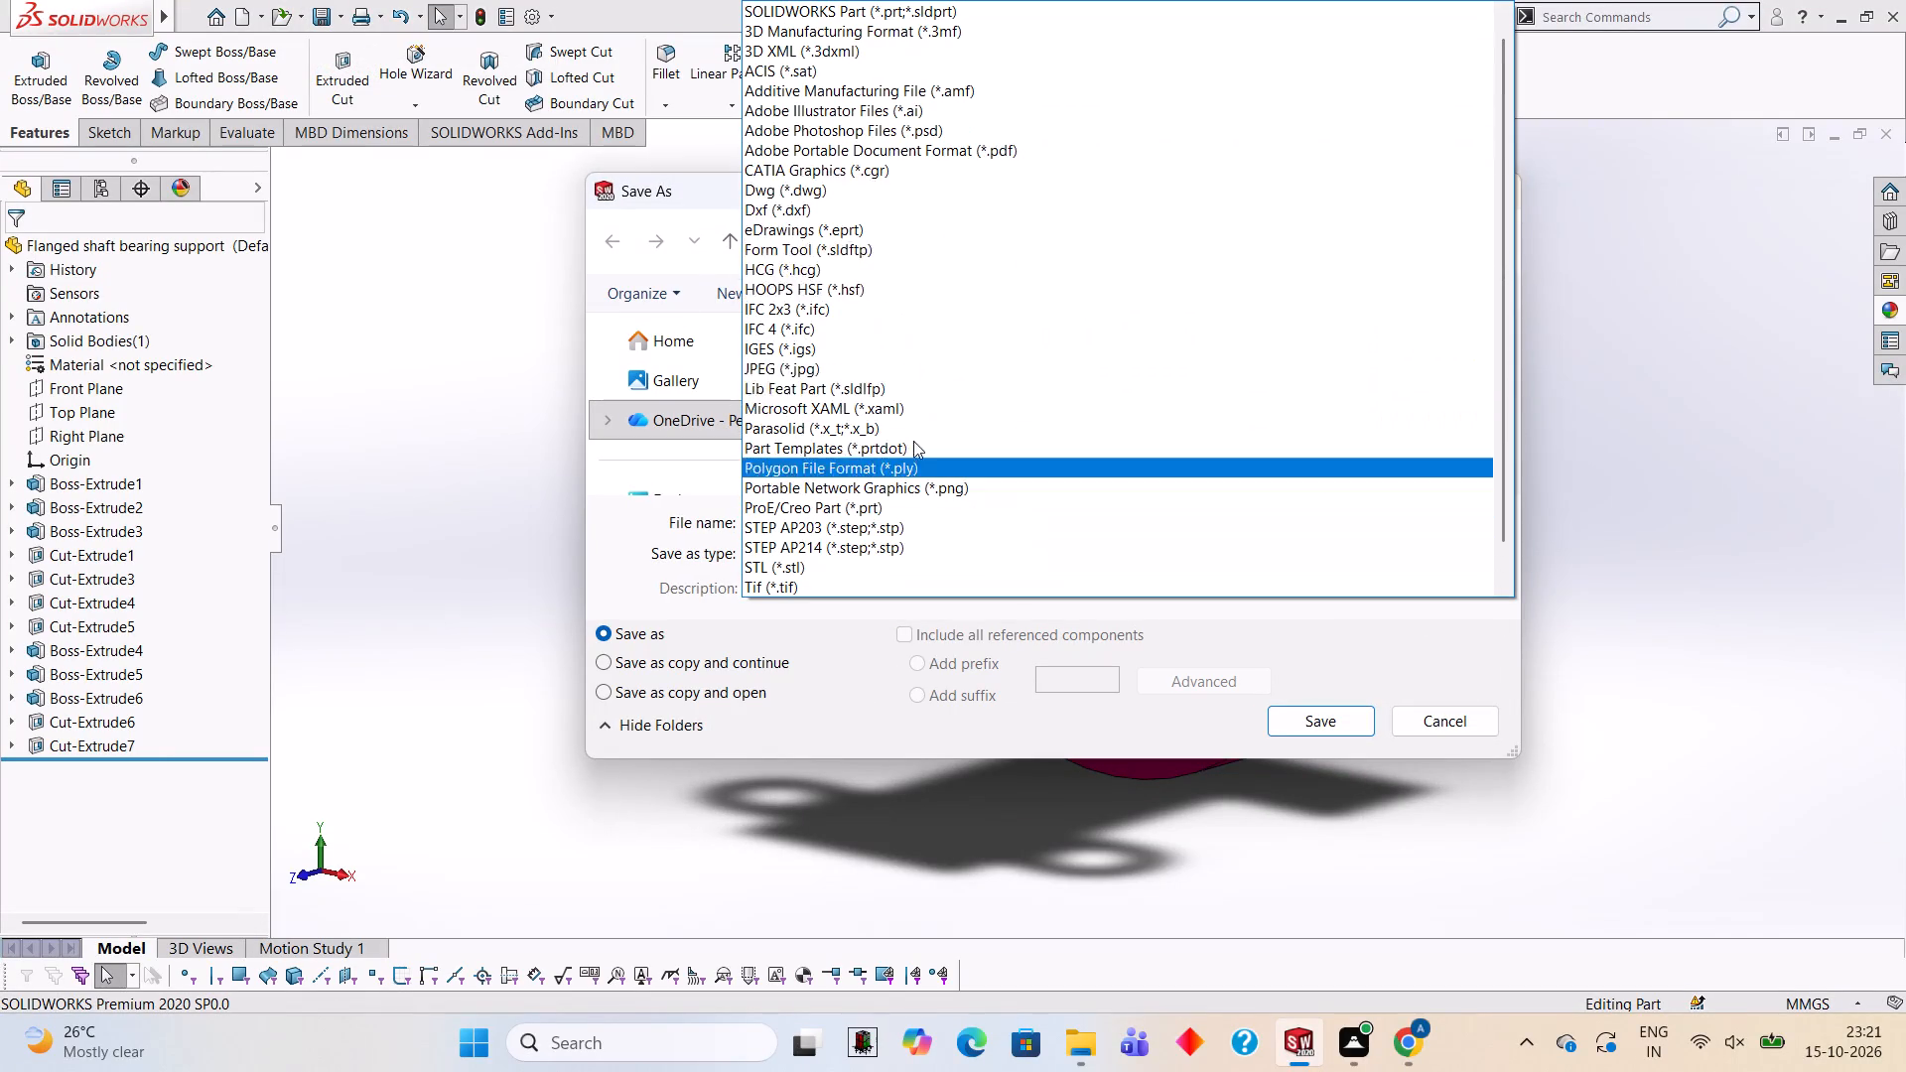
{"action": "left_click", "coordinate": [821, 153]}
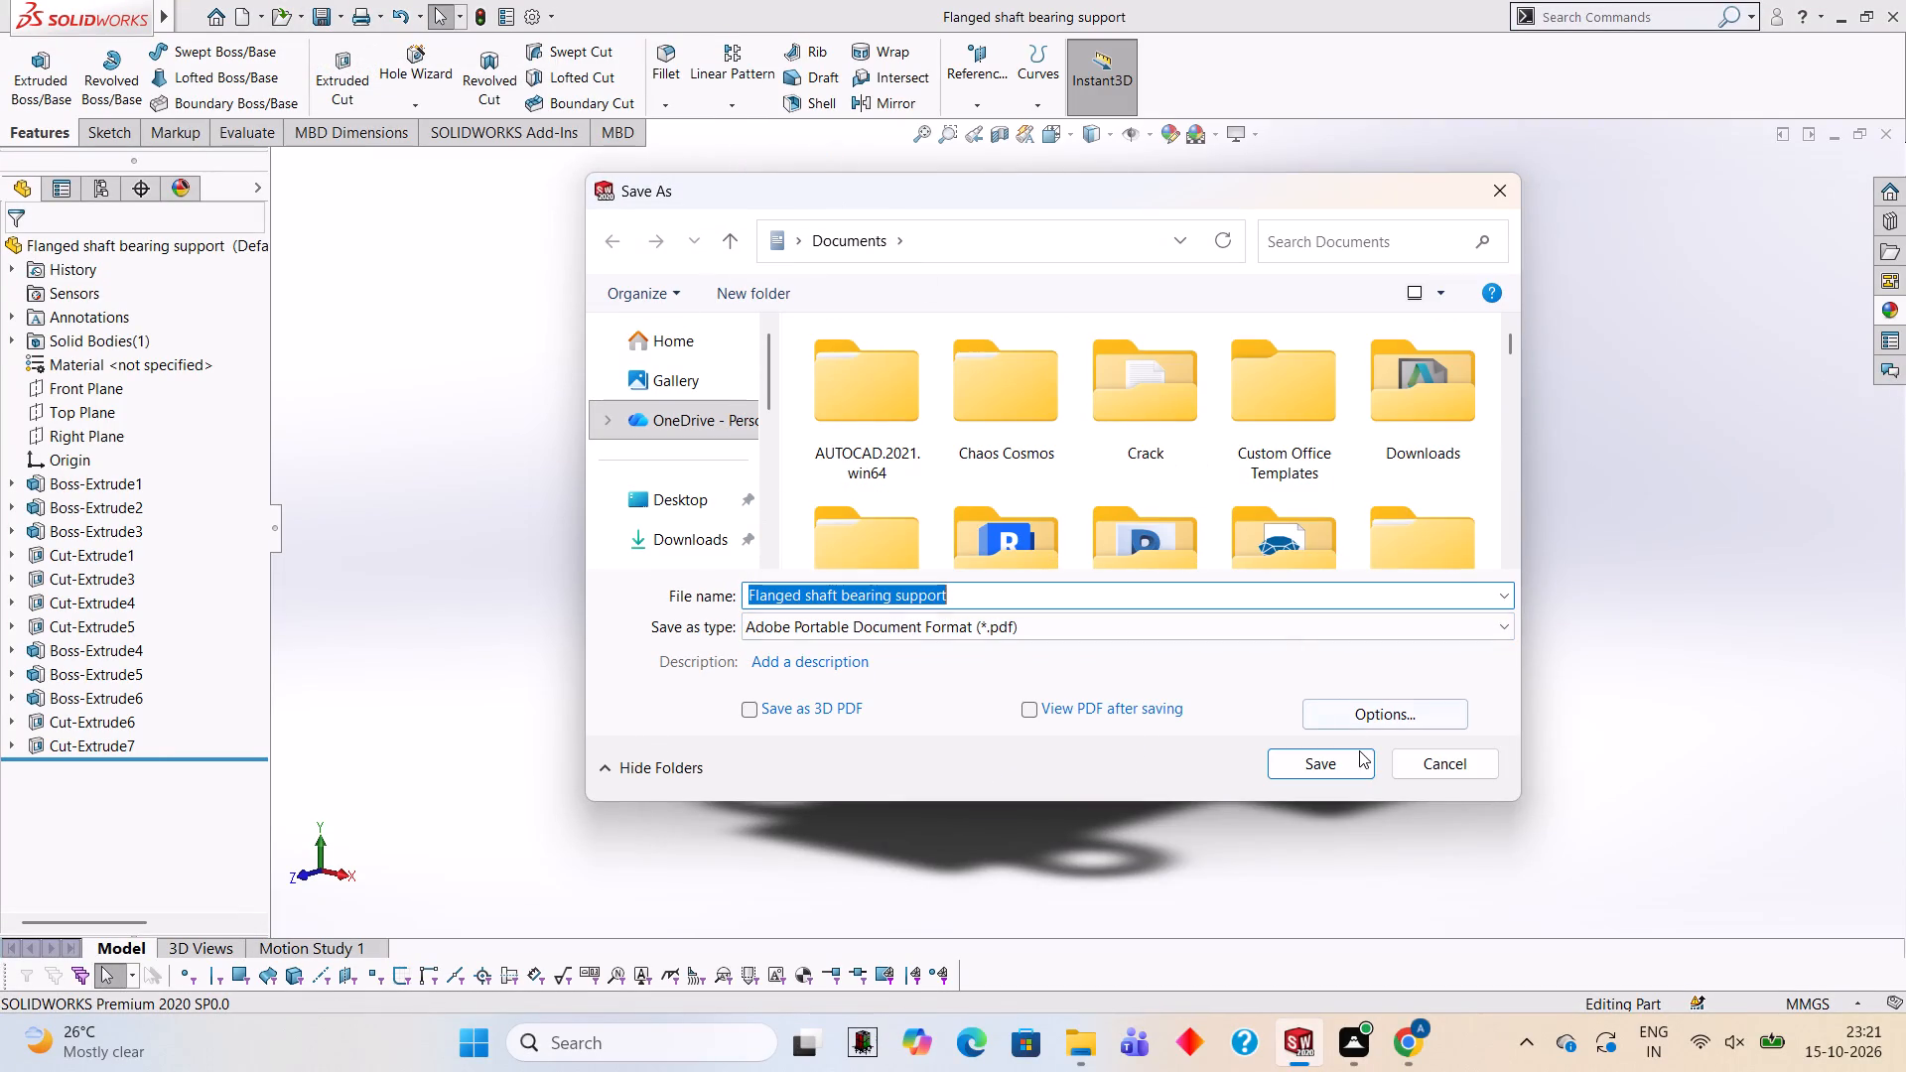
{"action": "left_click", "coordinate": [1359, 750]}
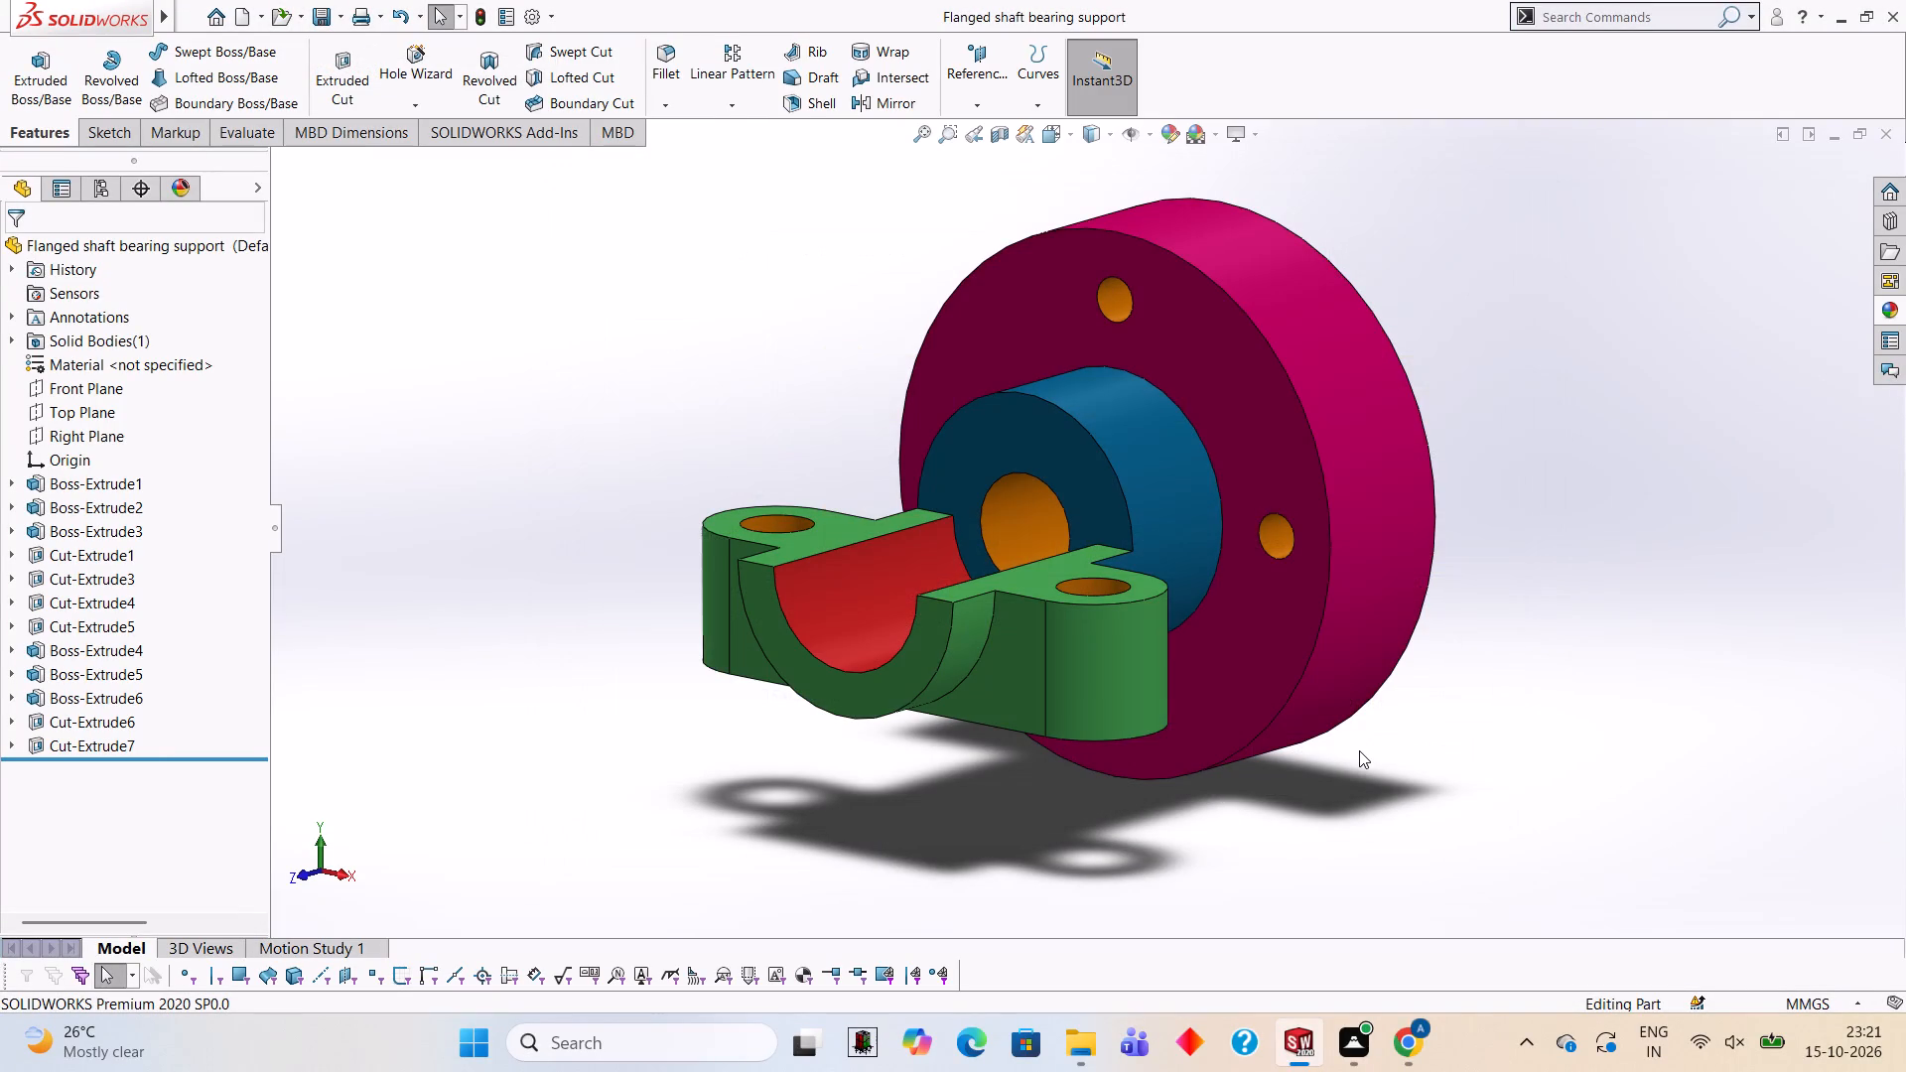